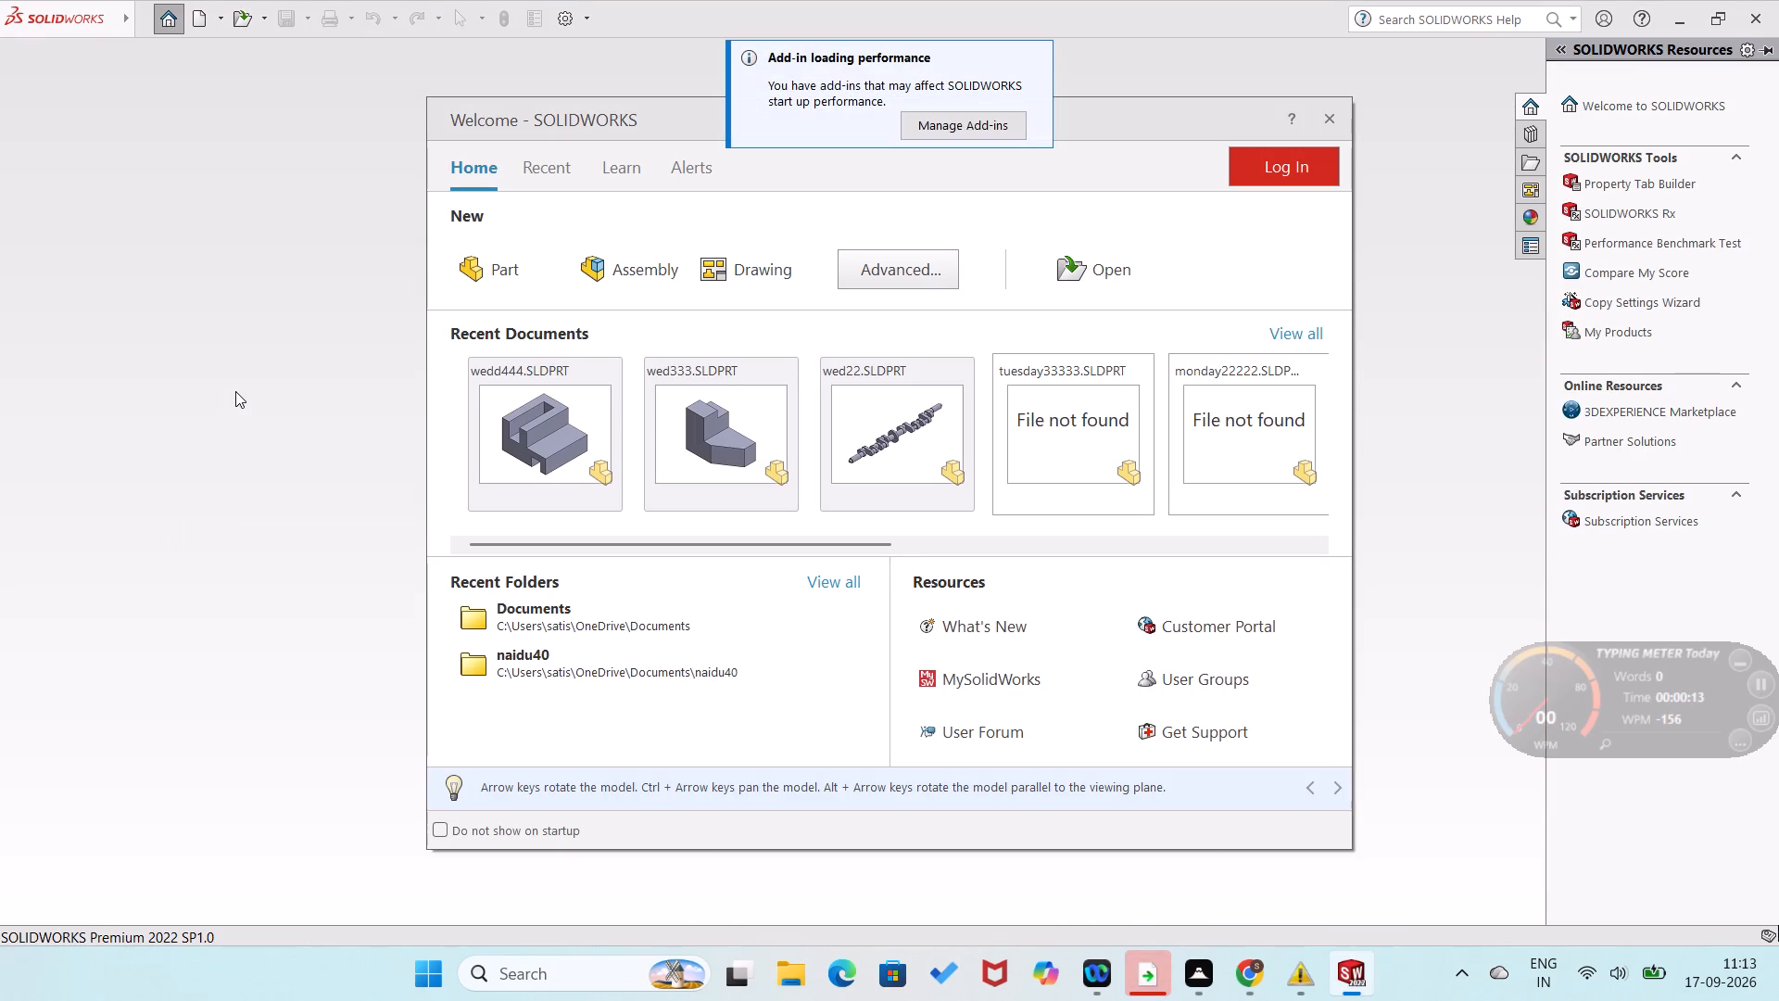
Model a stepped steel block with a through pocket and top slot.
Create a new part and open a sketch on the Front Plane.
click(511, 278)
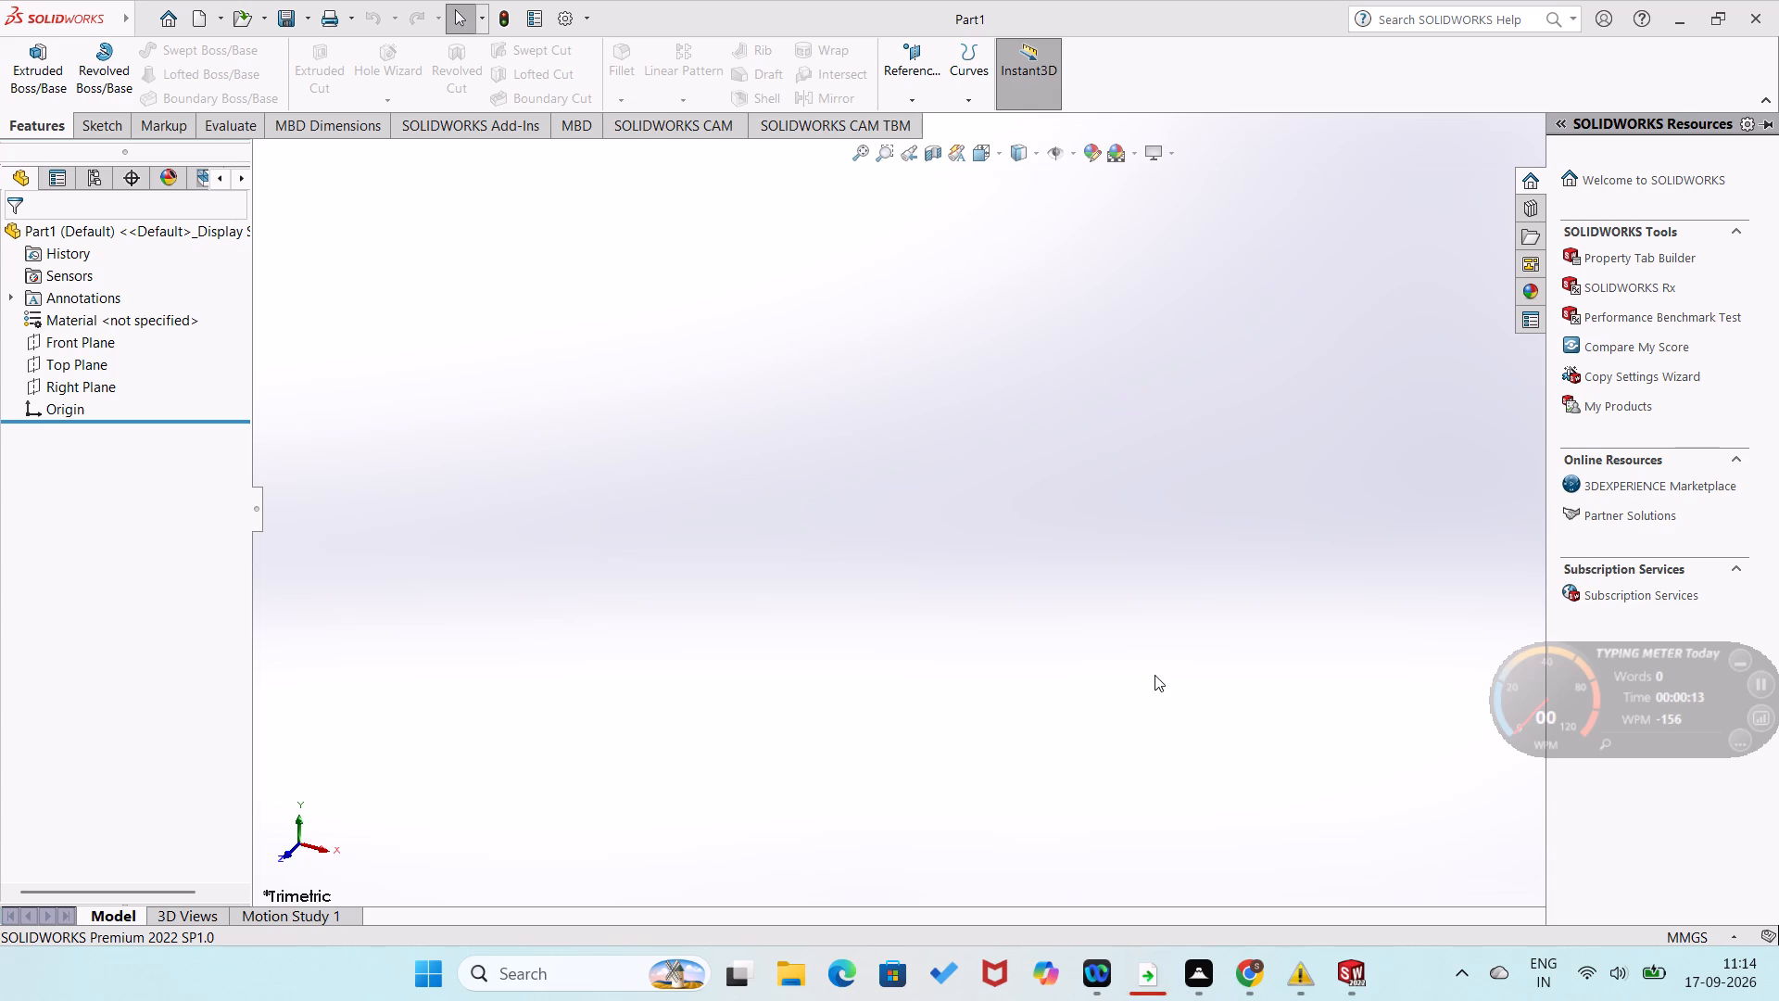
click(72, 339)
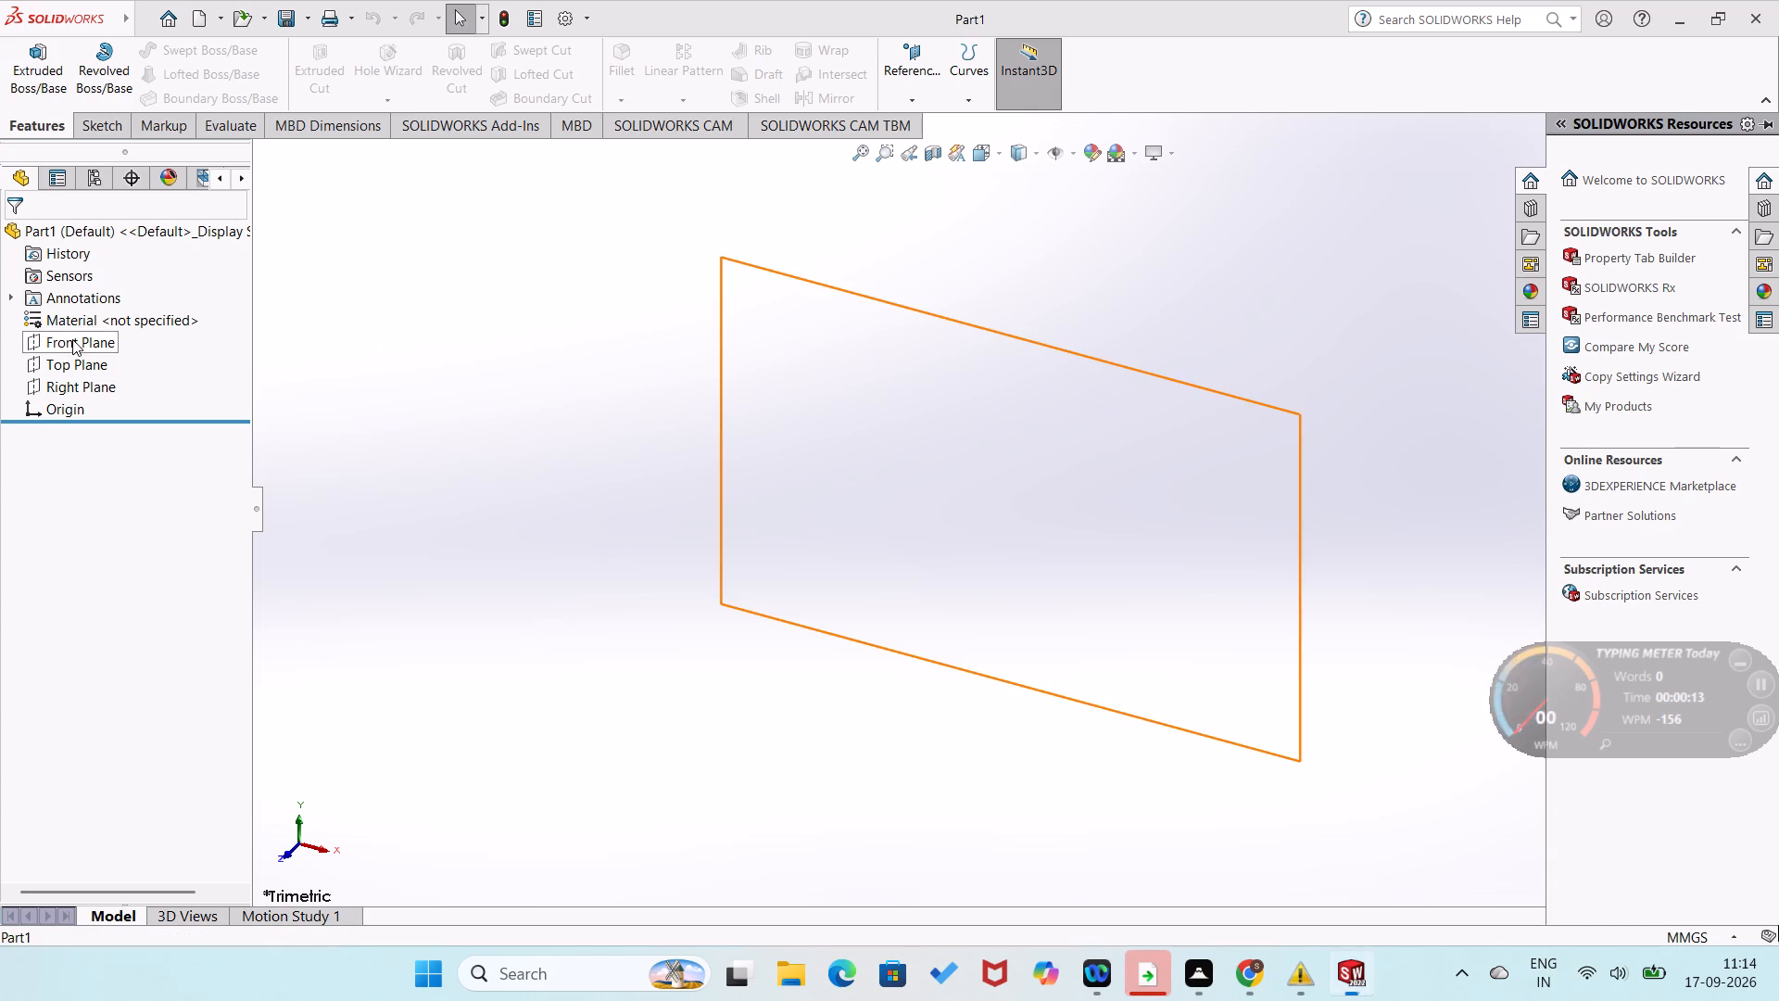
click(89, 306)
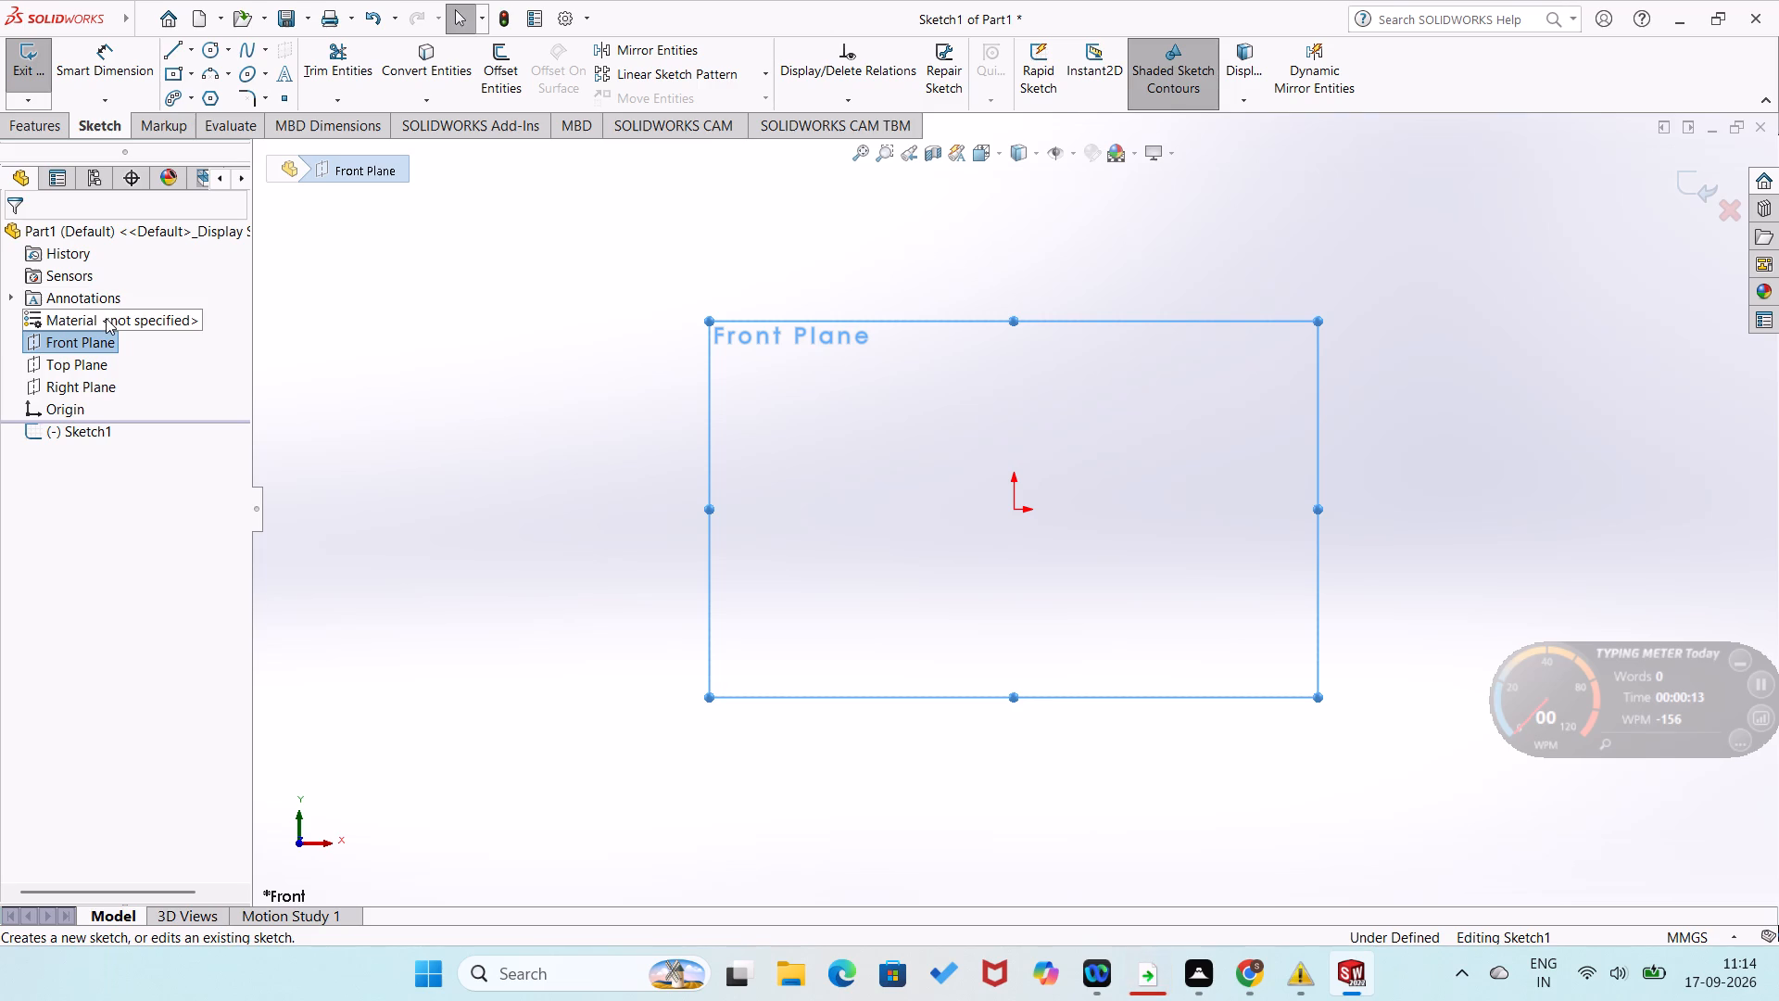
right_click(106, 318)
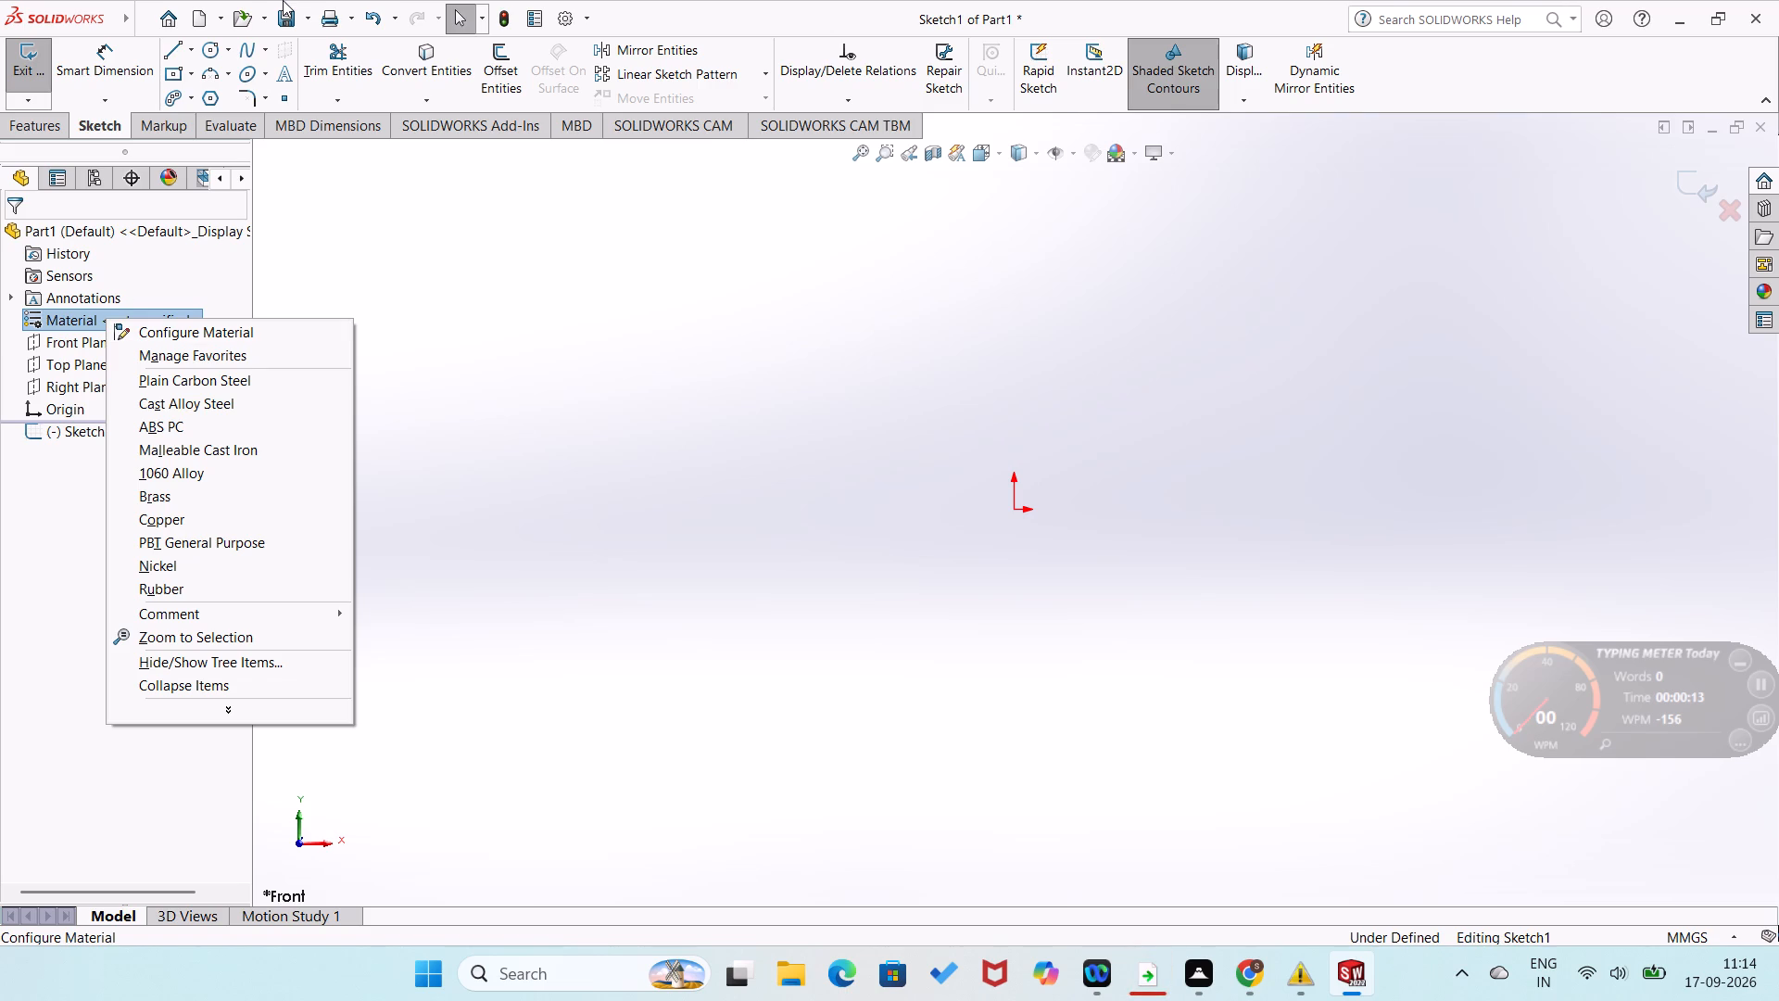
Sketch a closed rectangle with the Line tool from the origin, about 122 mm wide and 54 mm high.
click(174, 53)
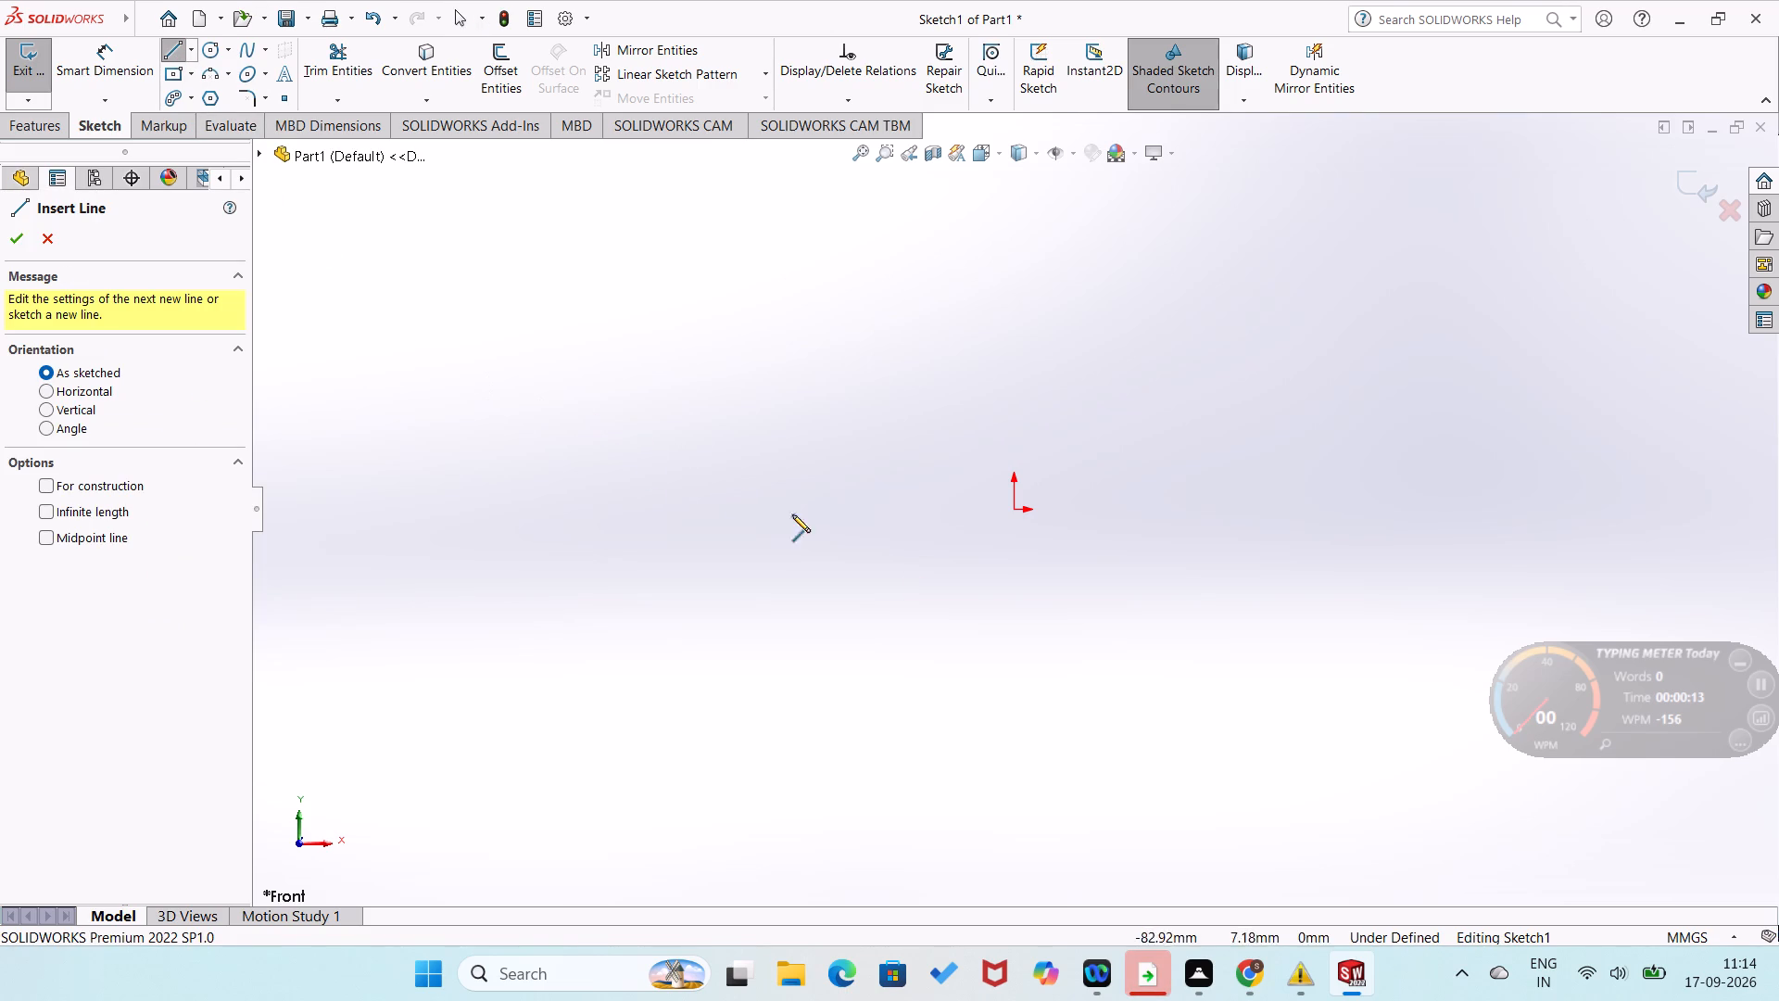
click(1012, 508)
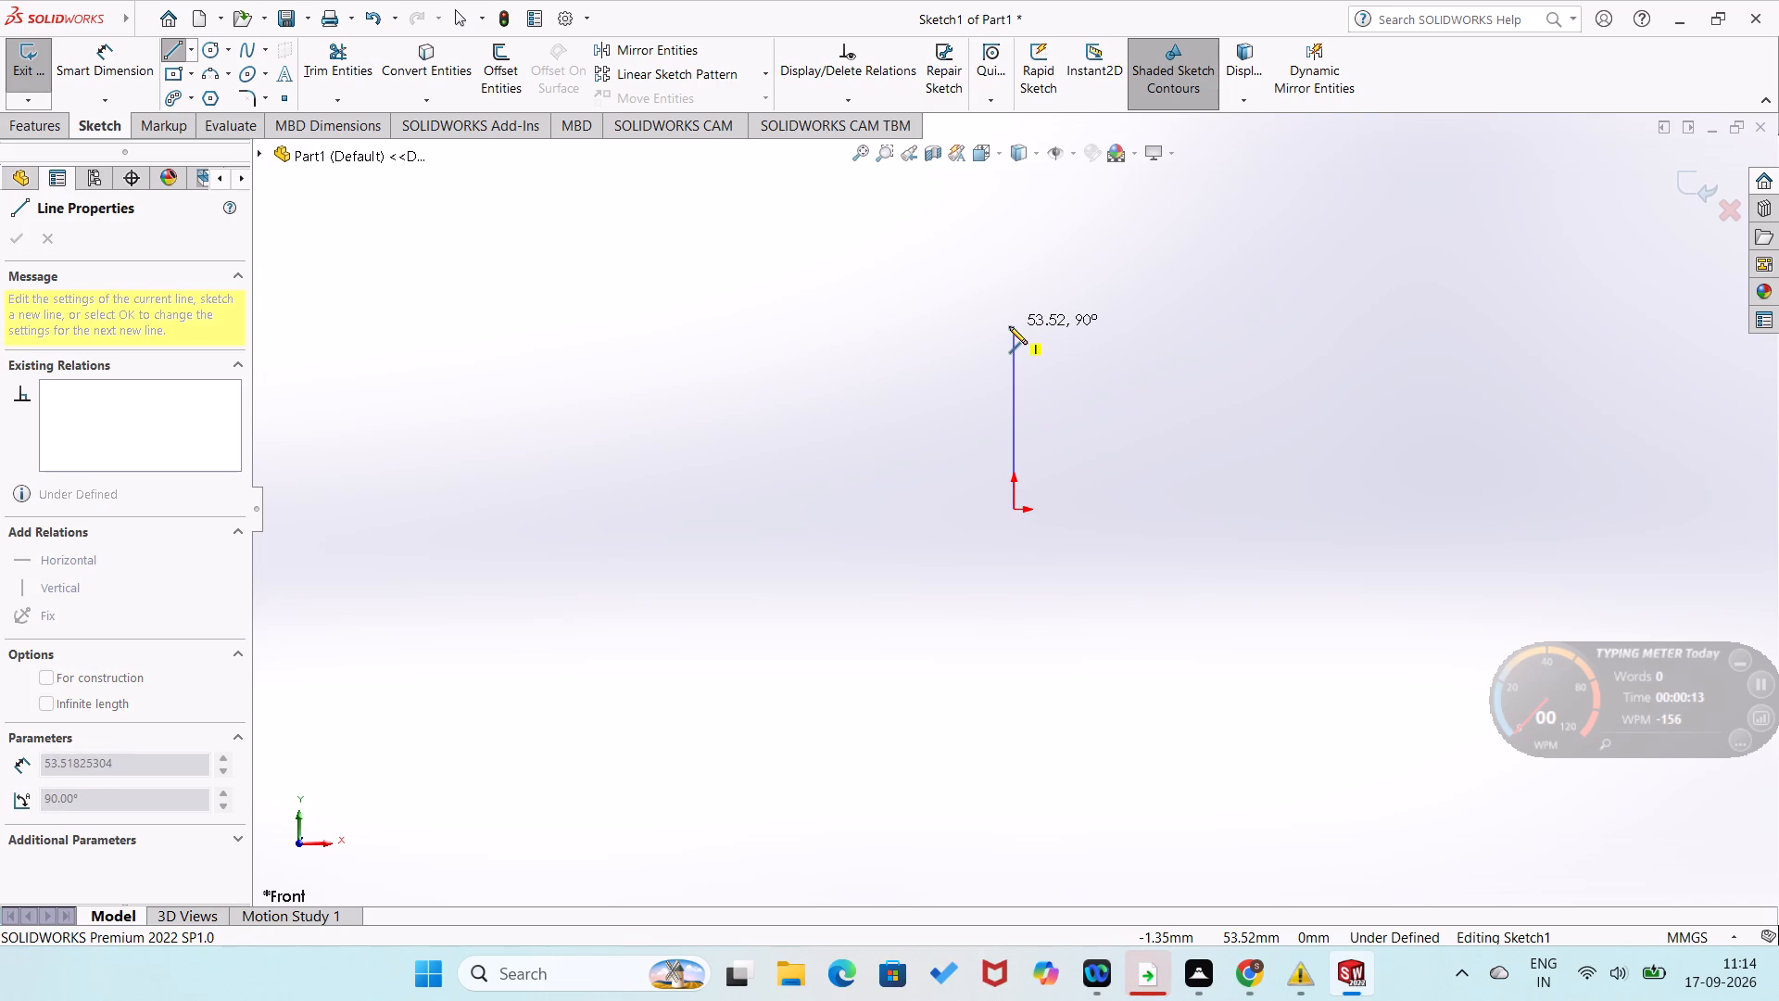
click(1009, 326)
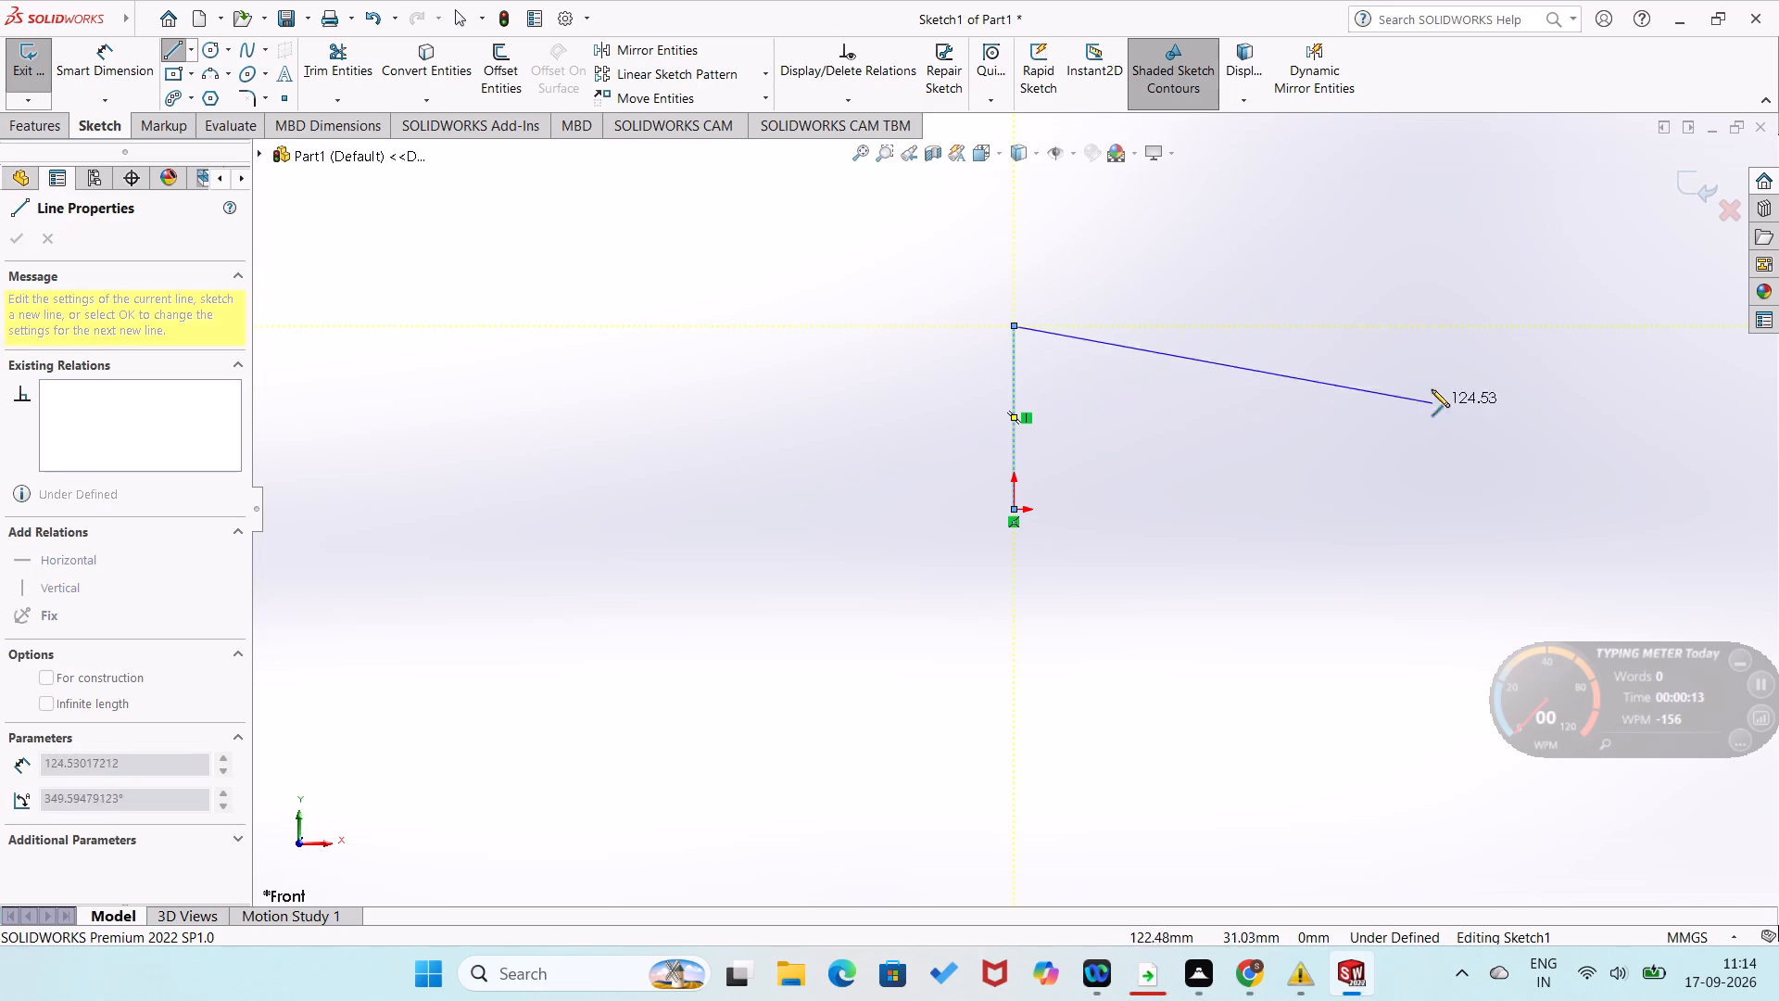
click(1430, 330)
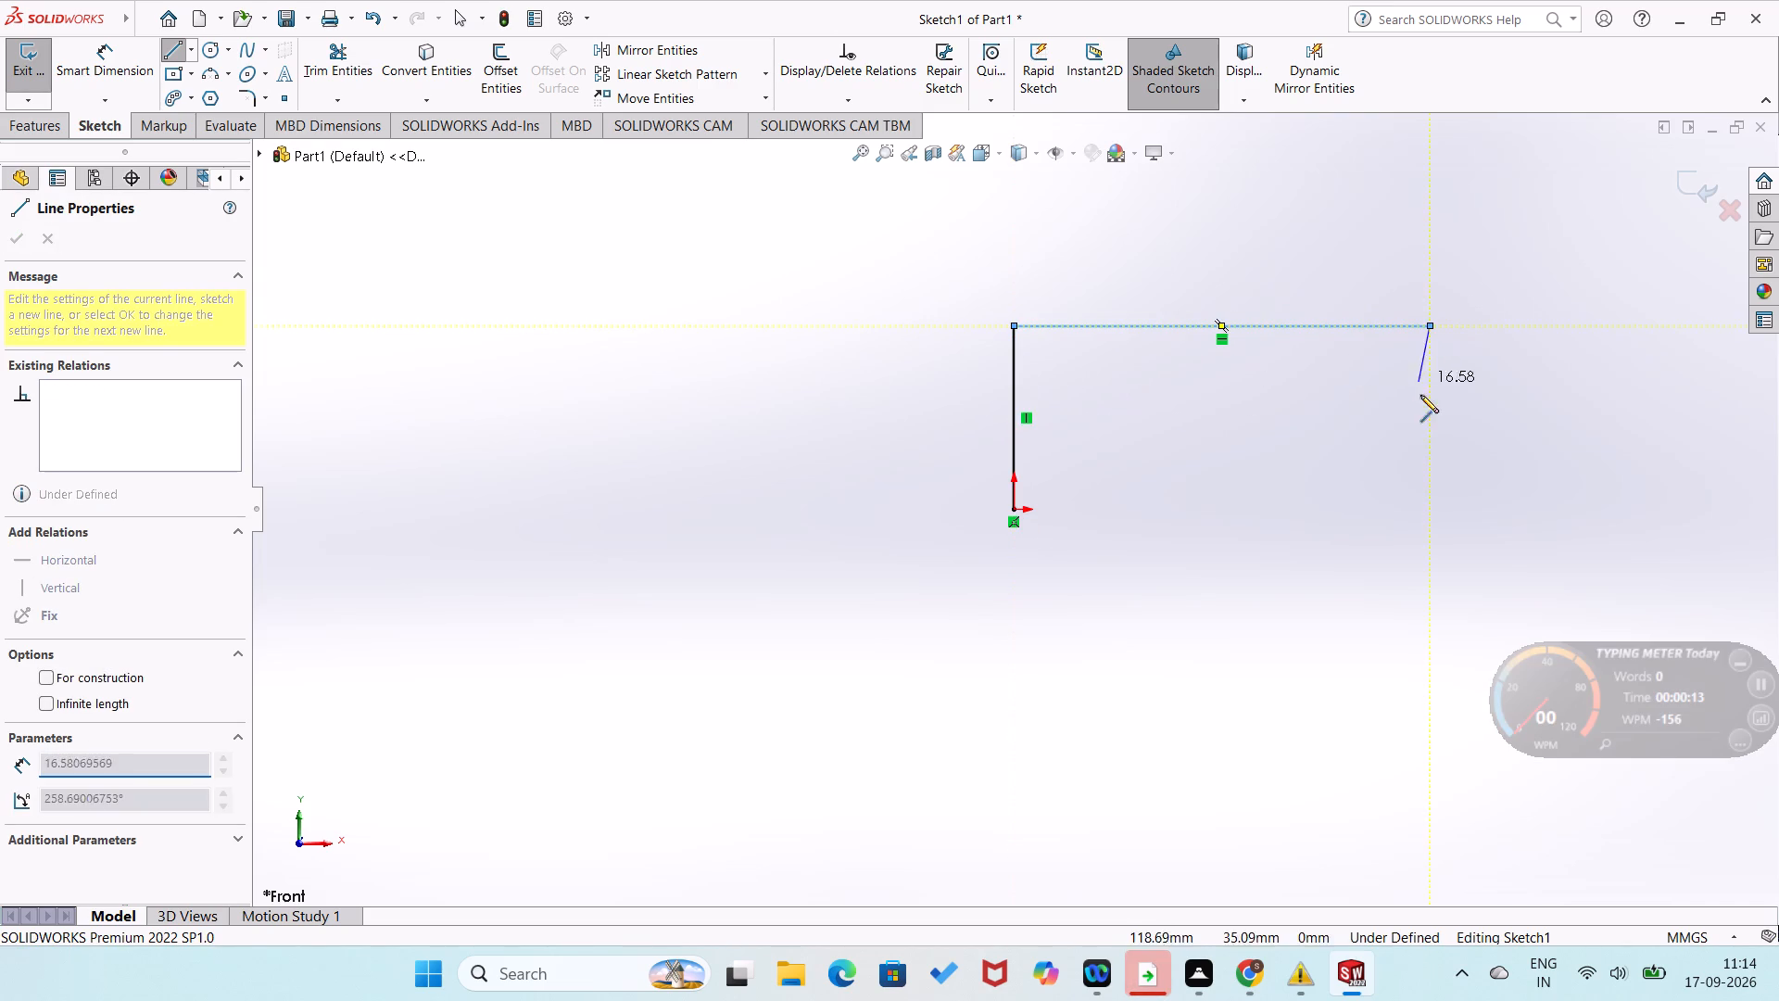
click(1426, 511)
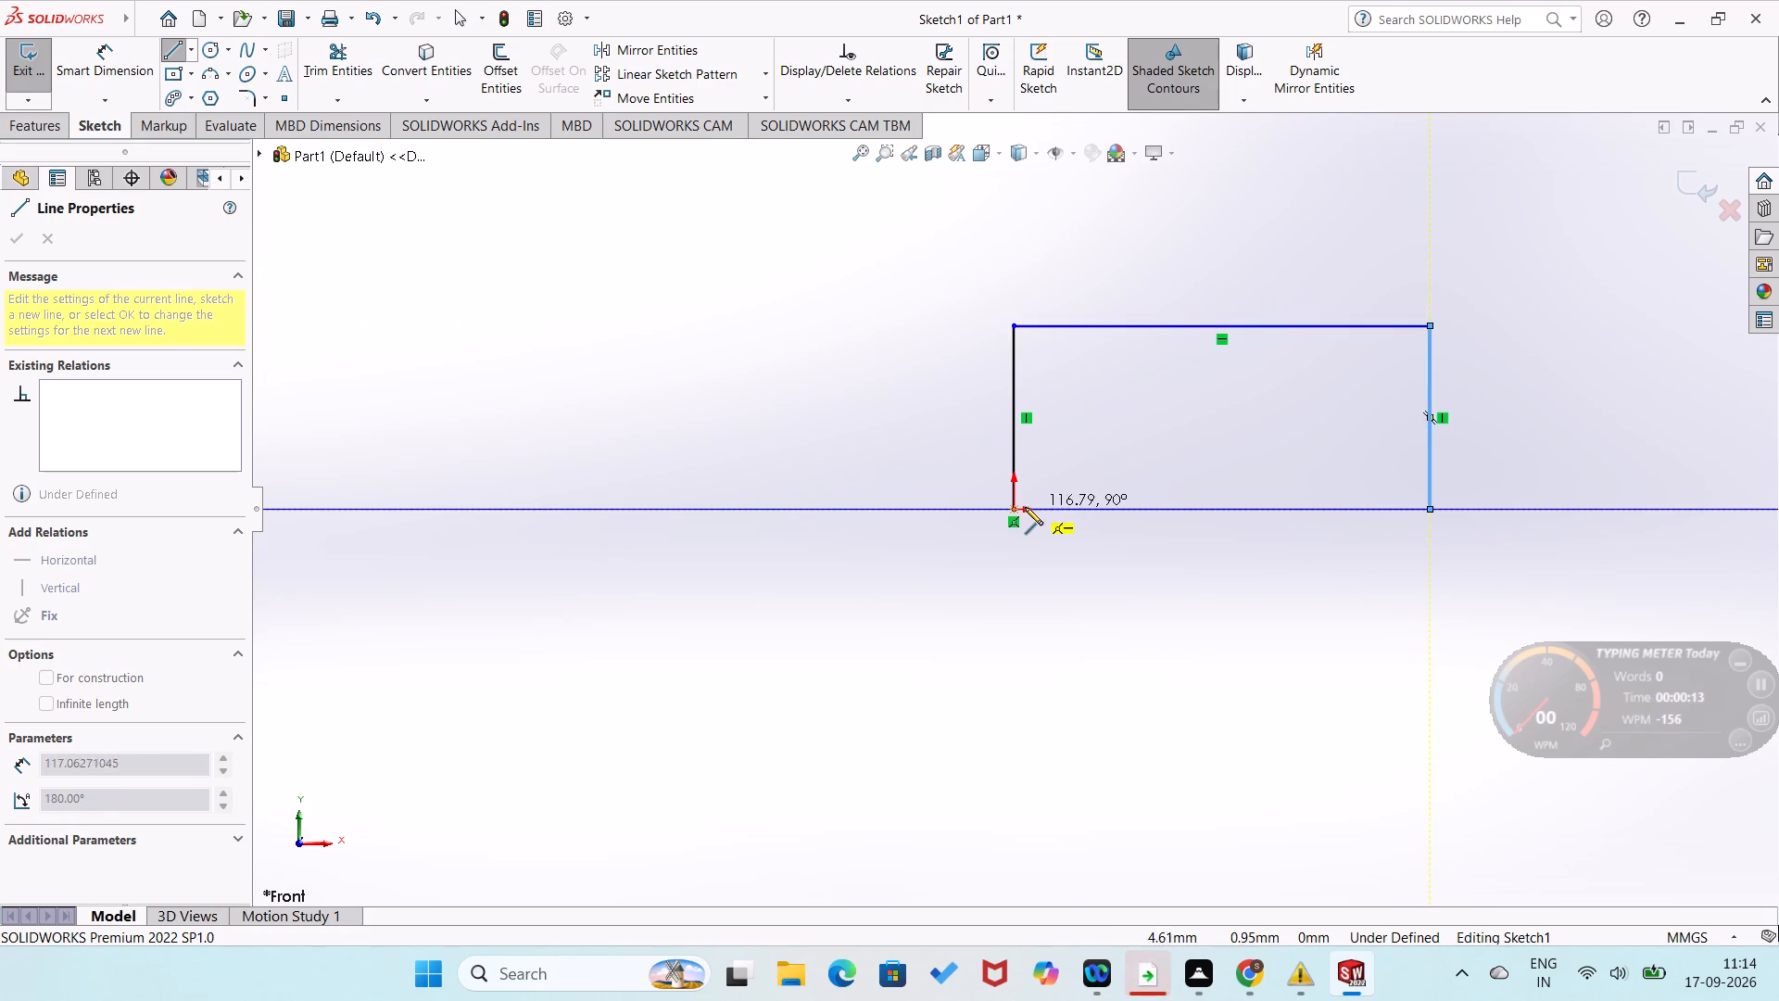
click(1012, 506)
right_click(1007, 507)
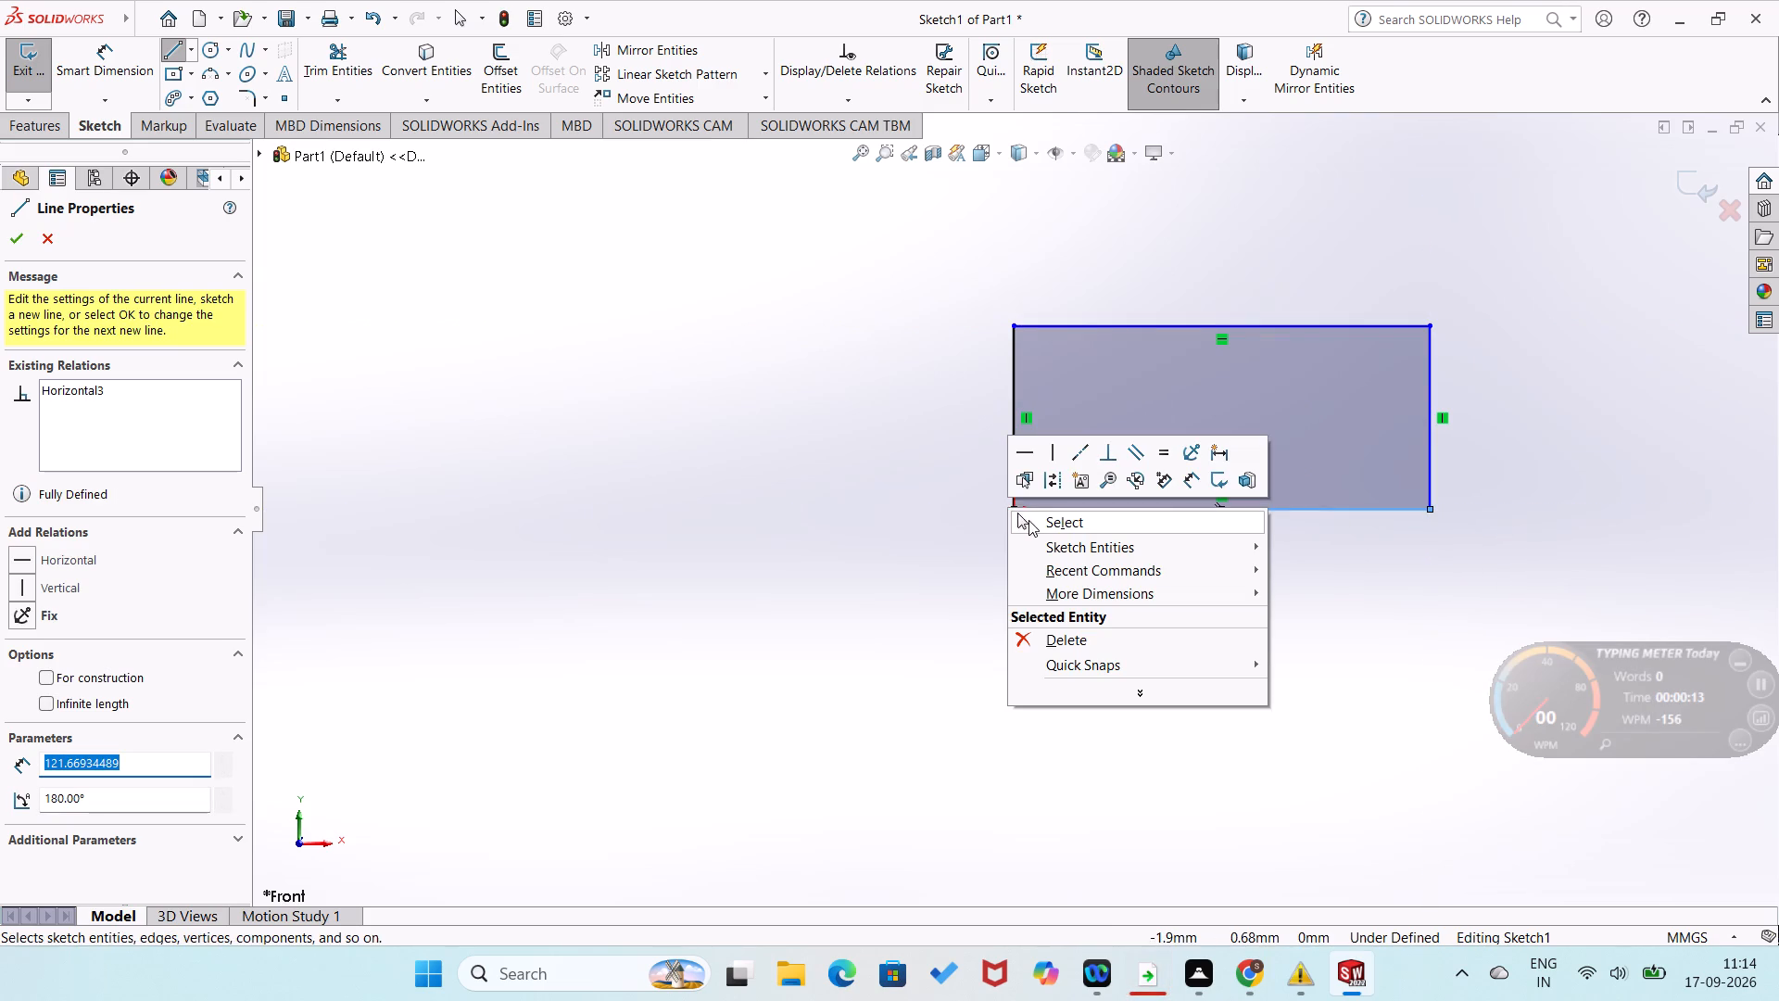
click(1028, 520)
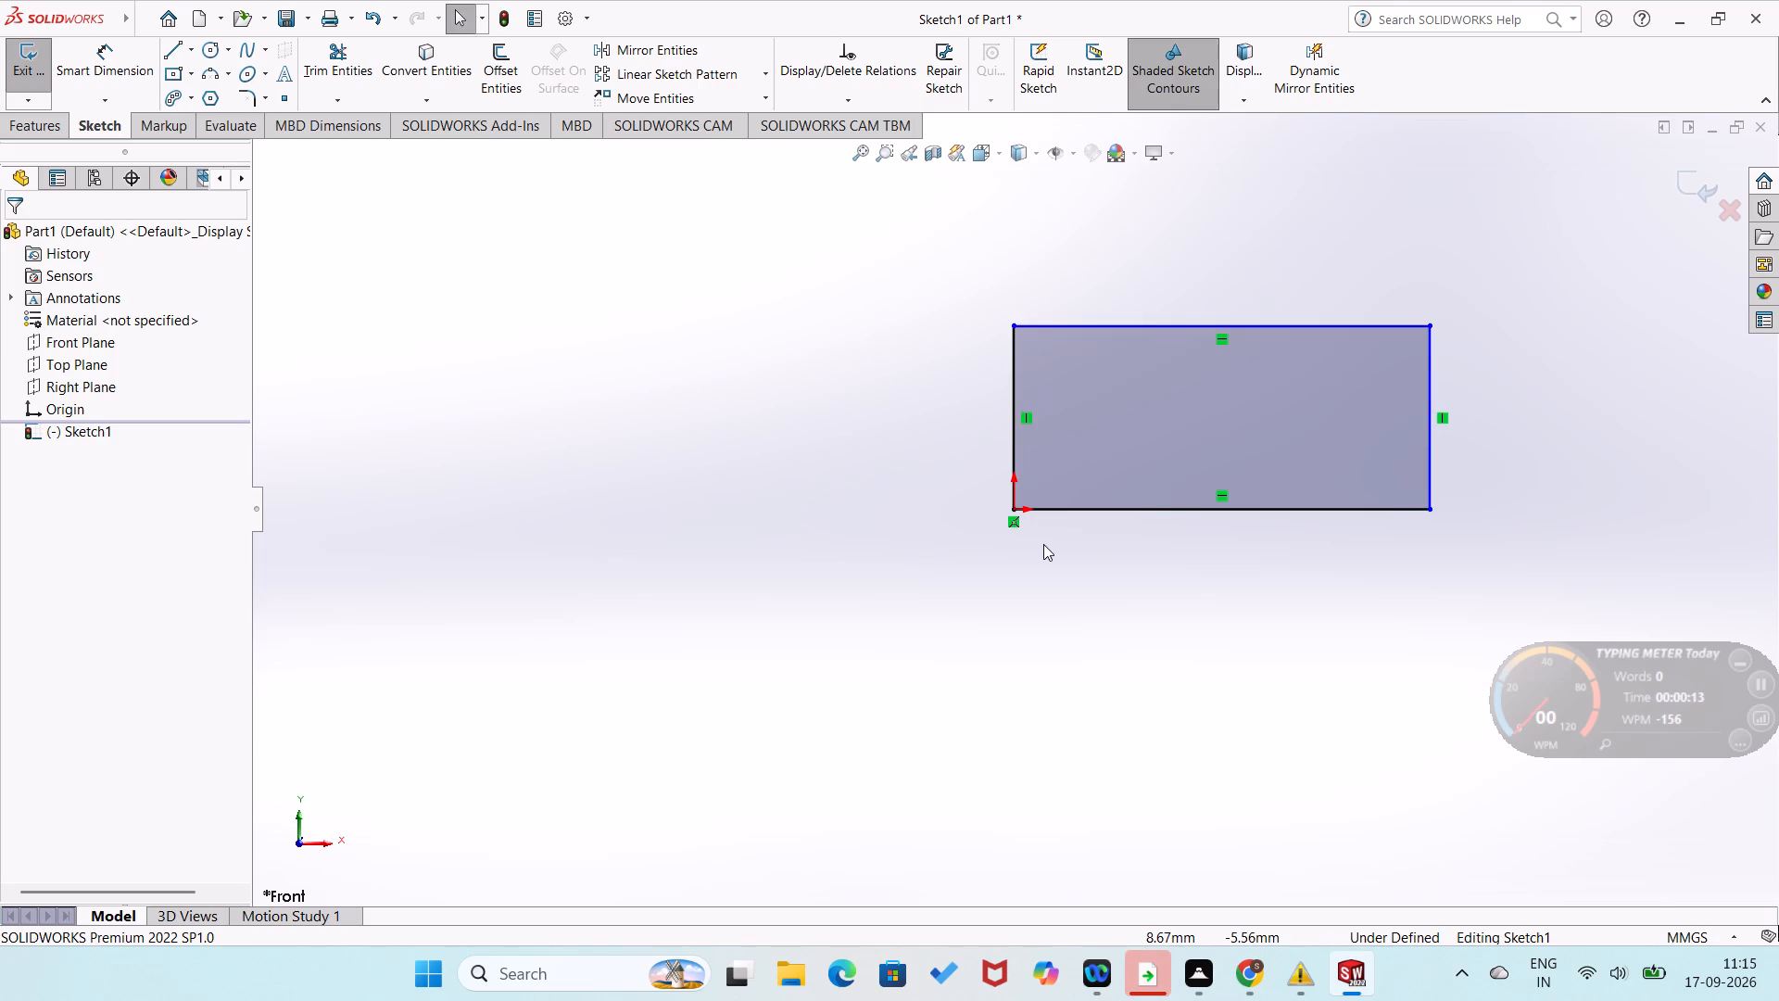
Add a Smart Dimension to the length of the rectangle's bottom edge.
right_drag(1031, 655, 1023, 470)
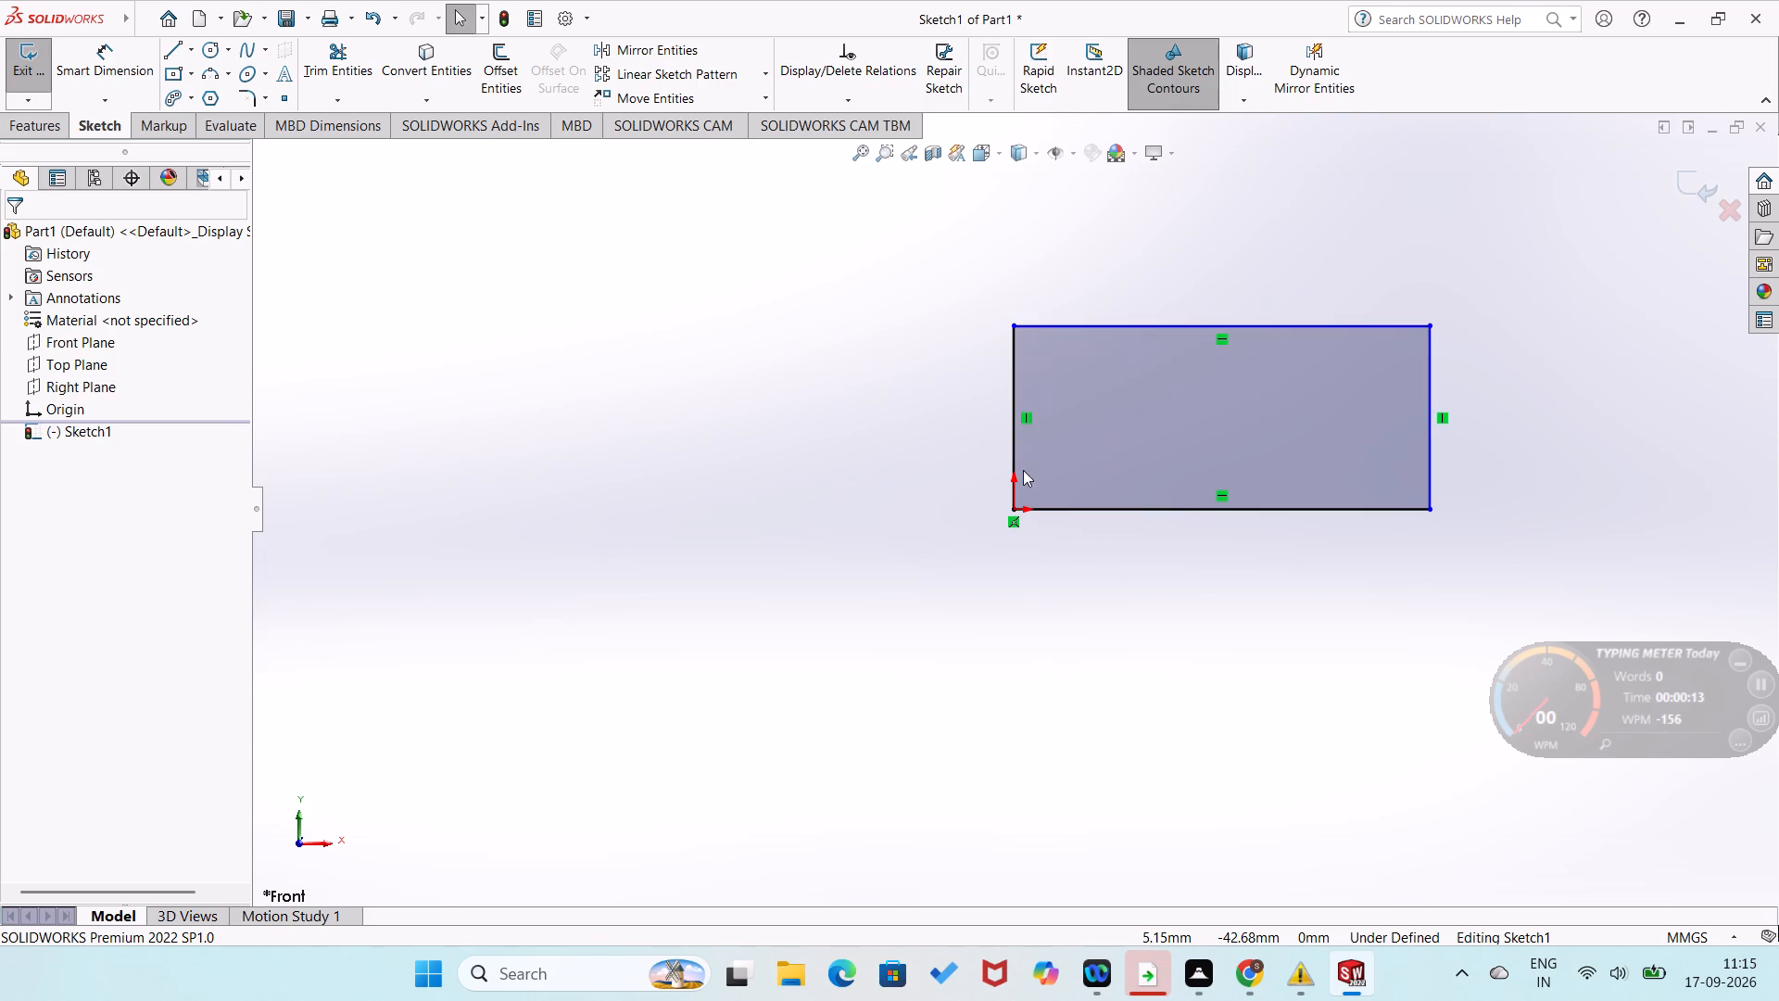
right_drag(1023, 470, 1032, 396)
right_drag(920, 564, 856, 399)
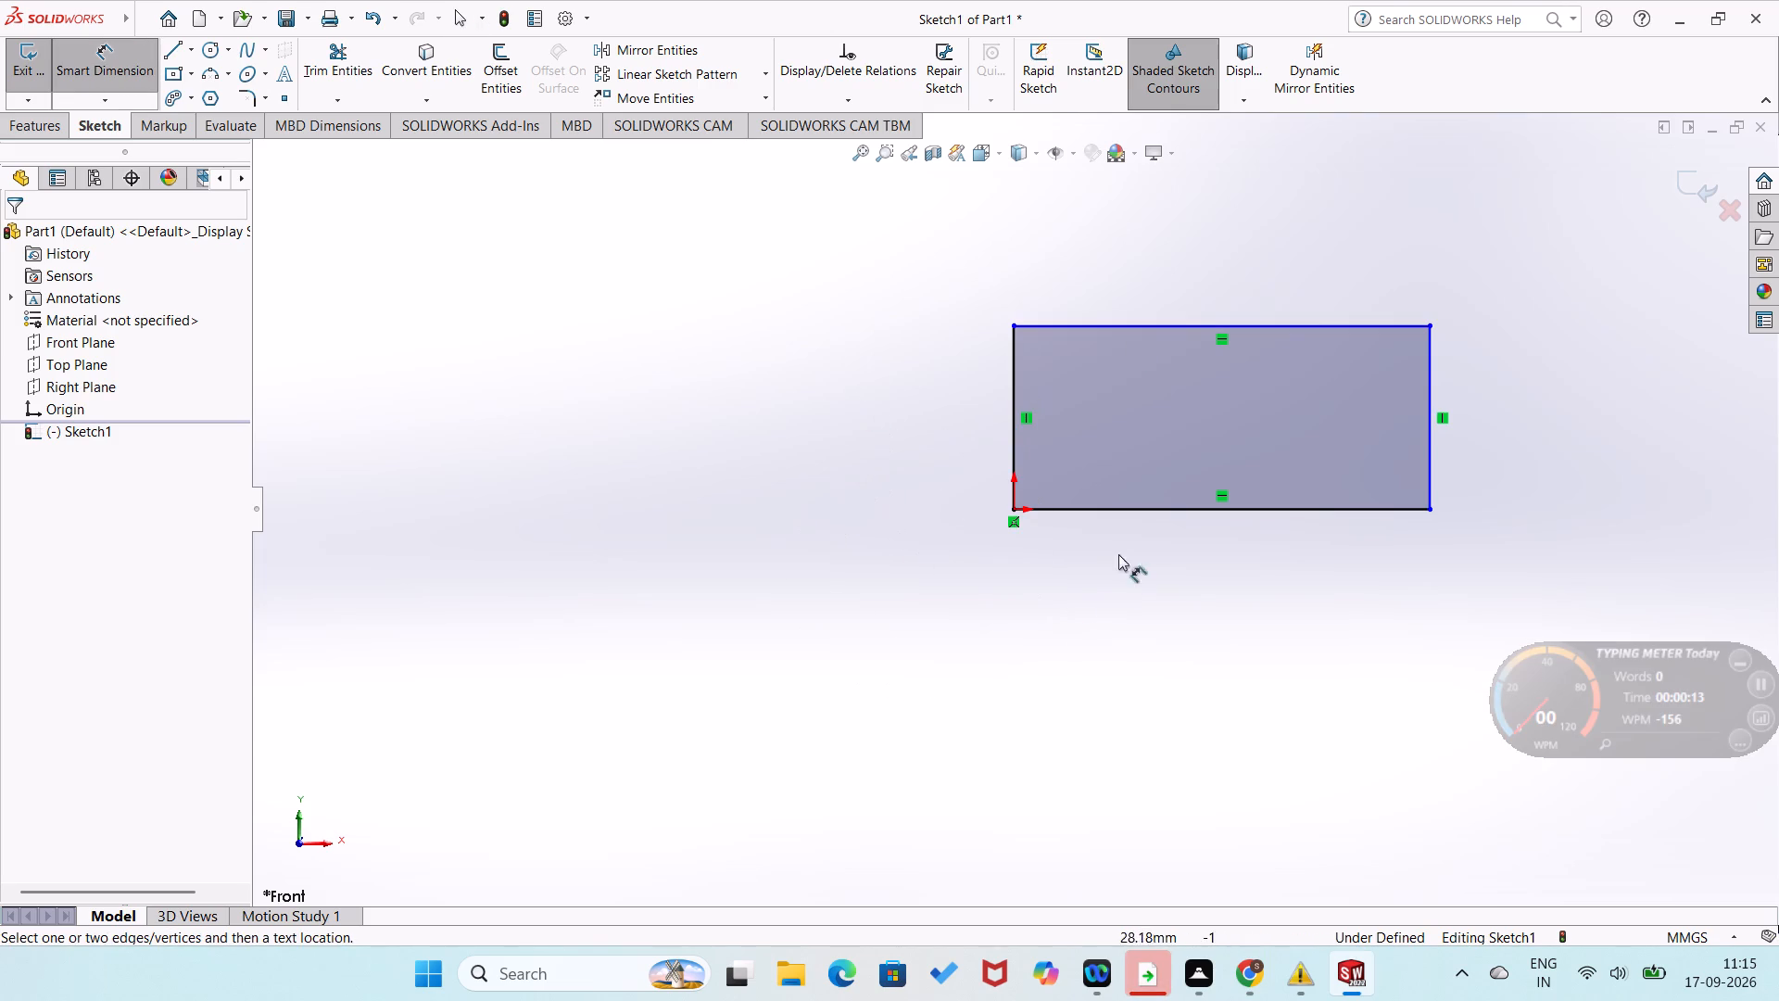
click(1153, 512)
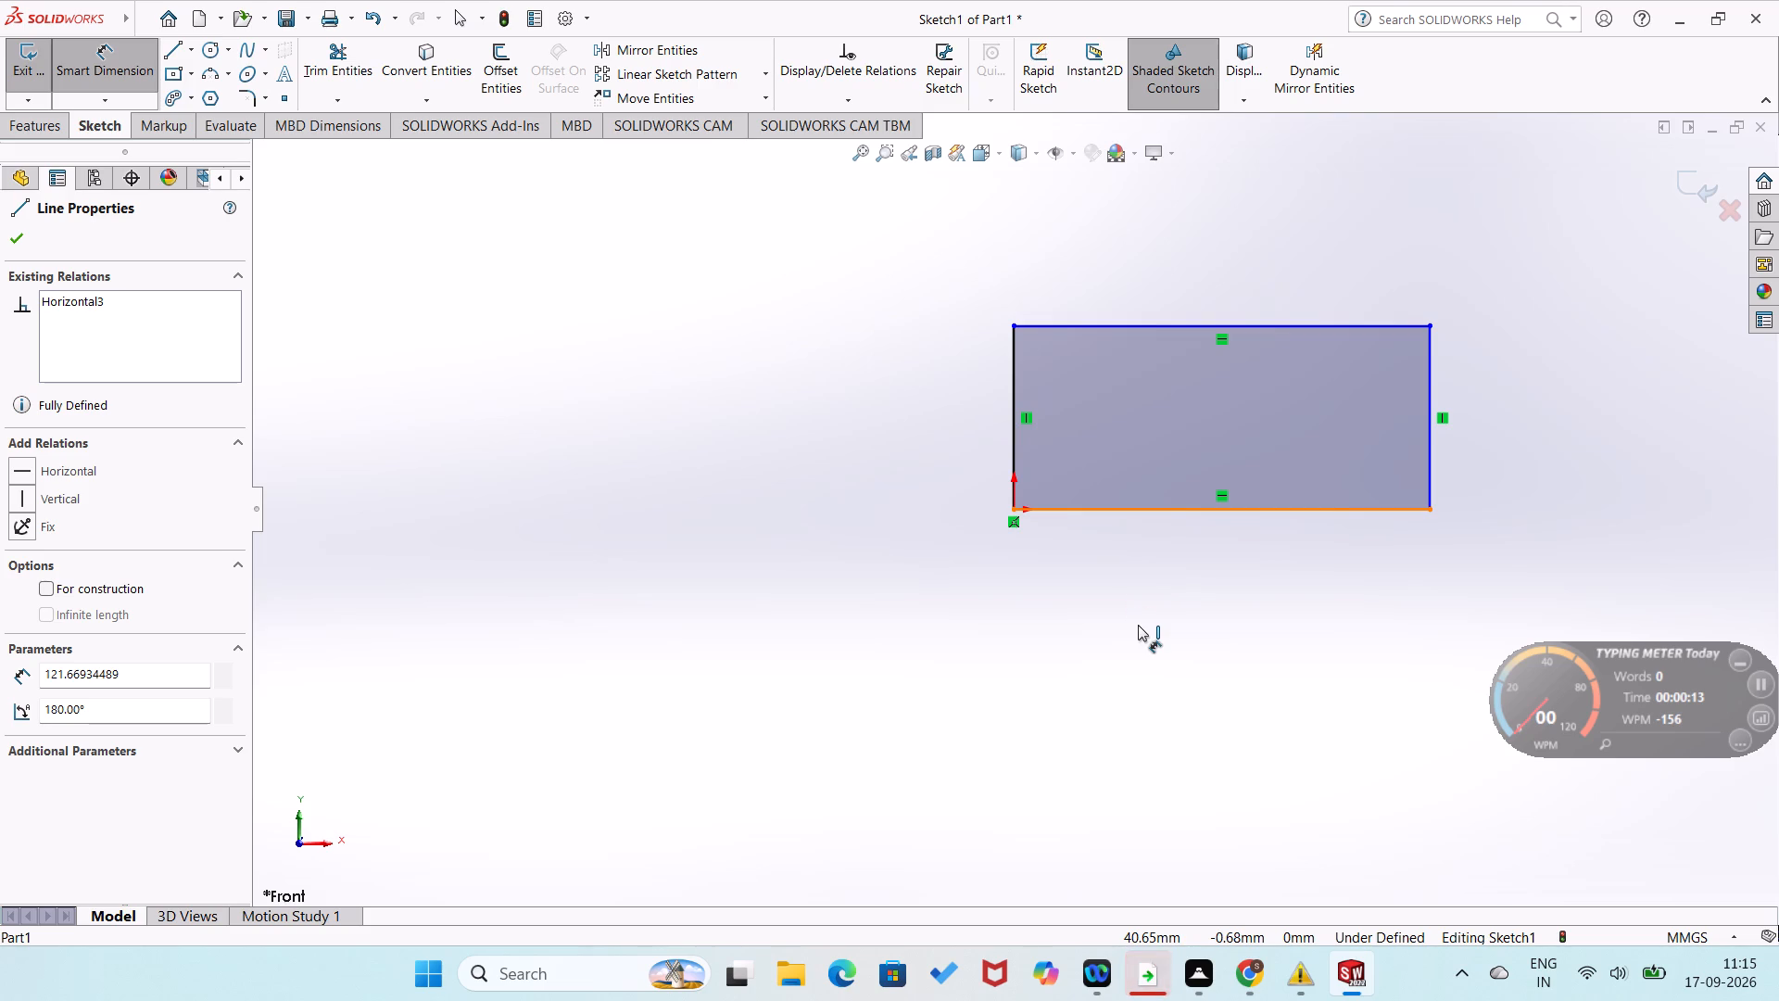
click(1153, 511)
click(1170, 499)
click(1179, 501)
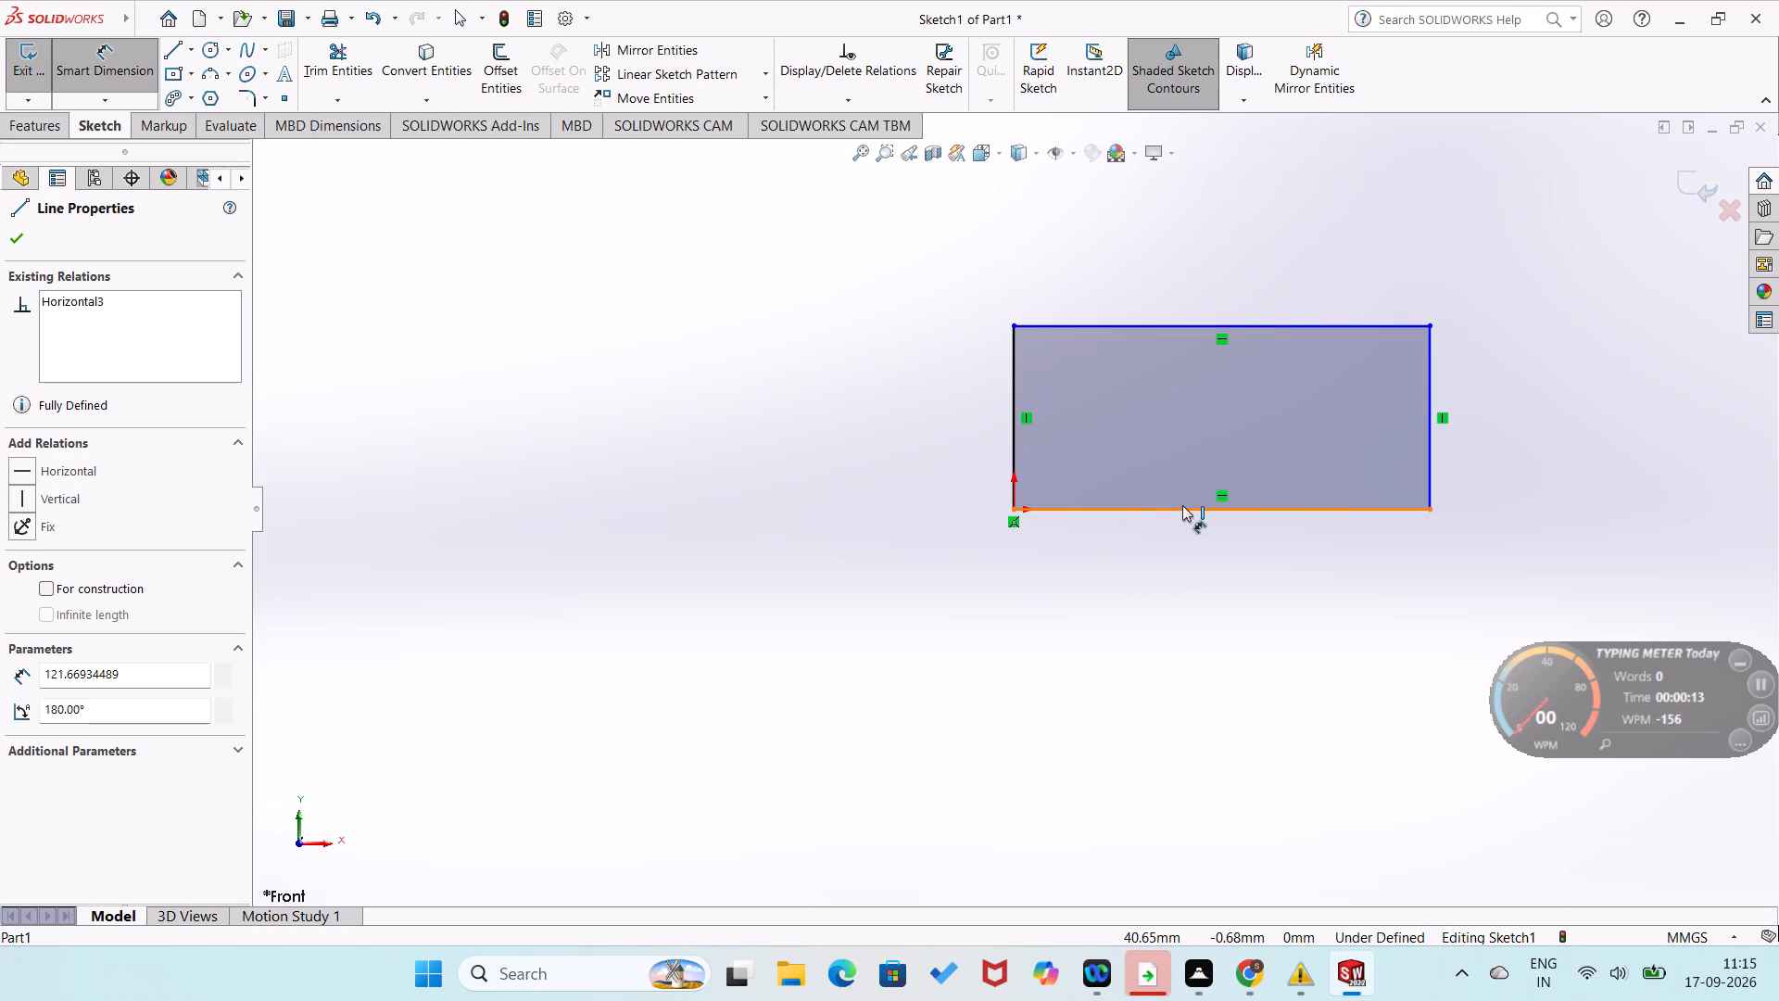
click(1180, 511)
right_drag(1178, 558, 1220, 502)
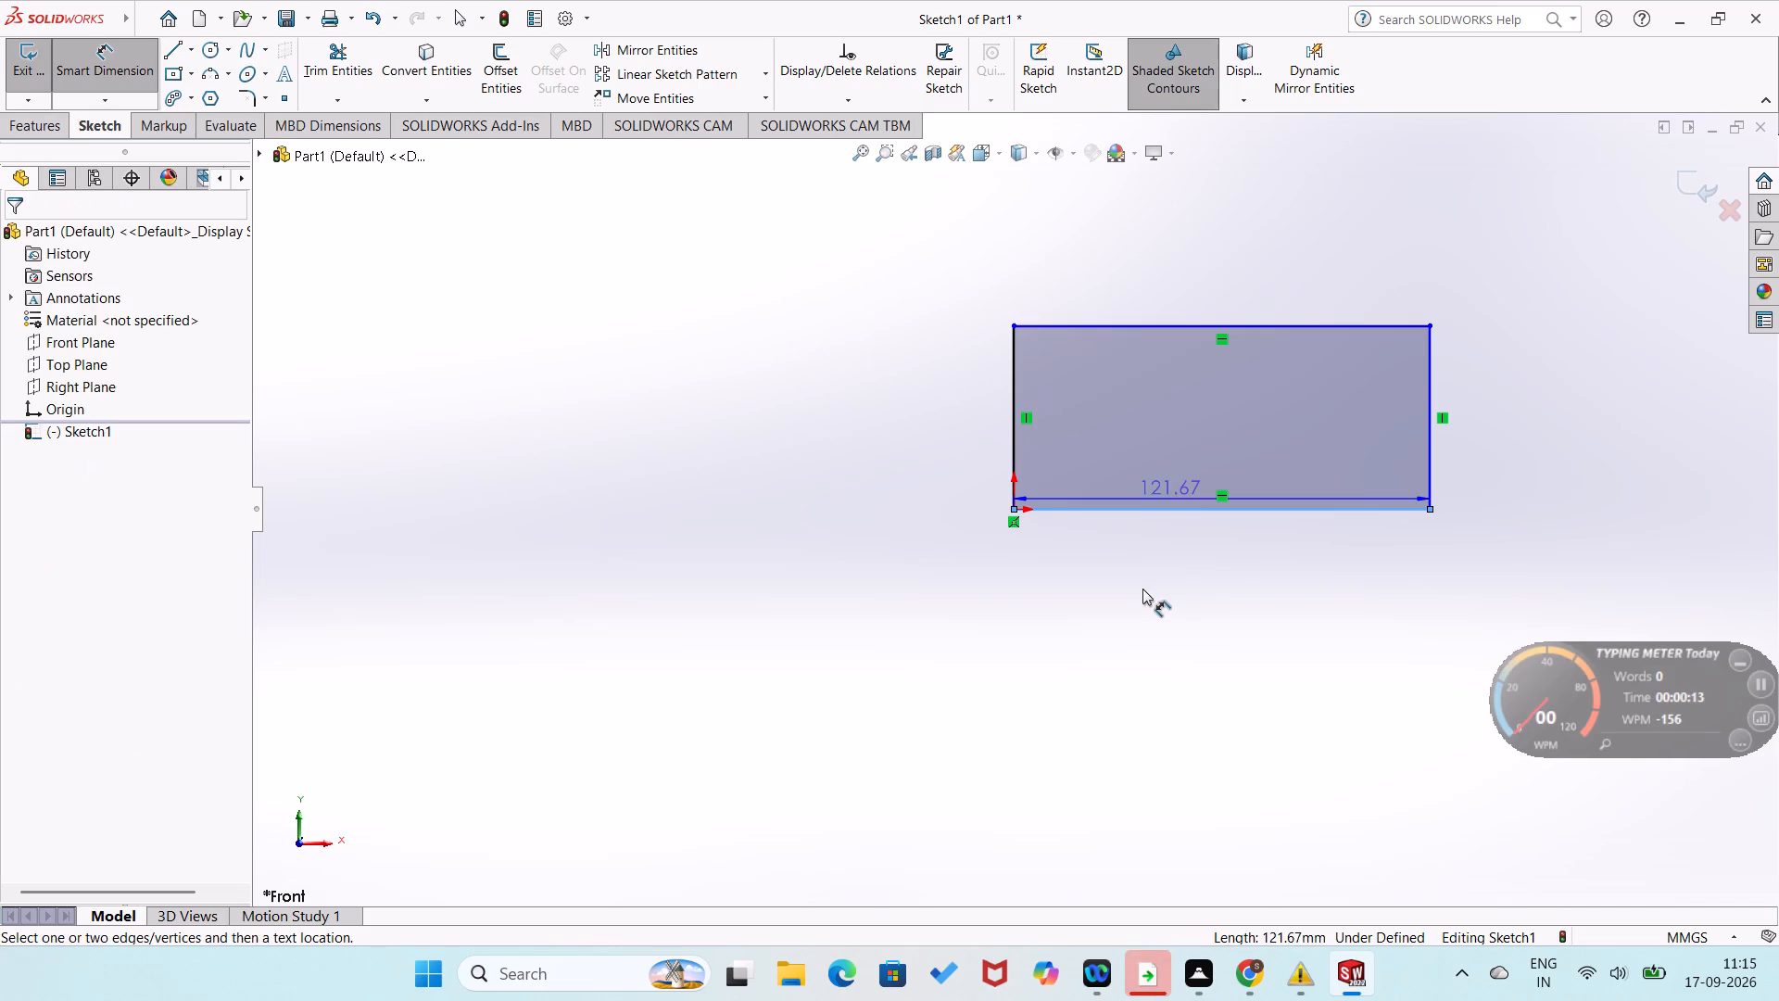
key(Escape)
key(Escape)
key(Escape)
key(Escape)
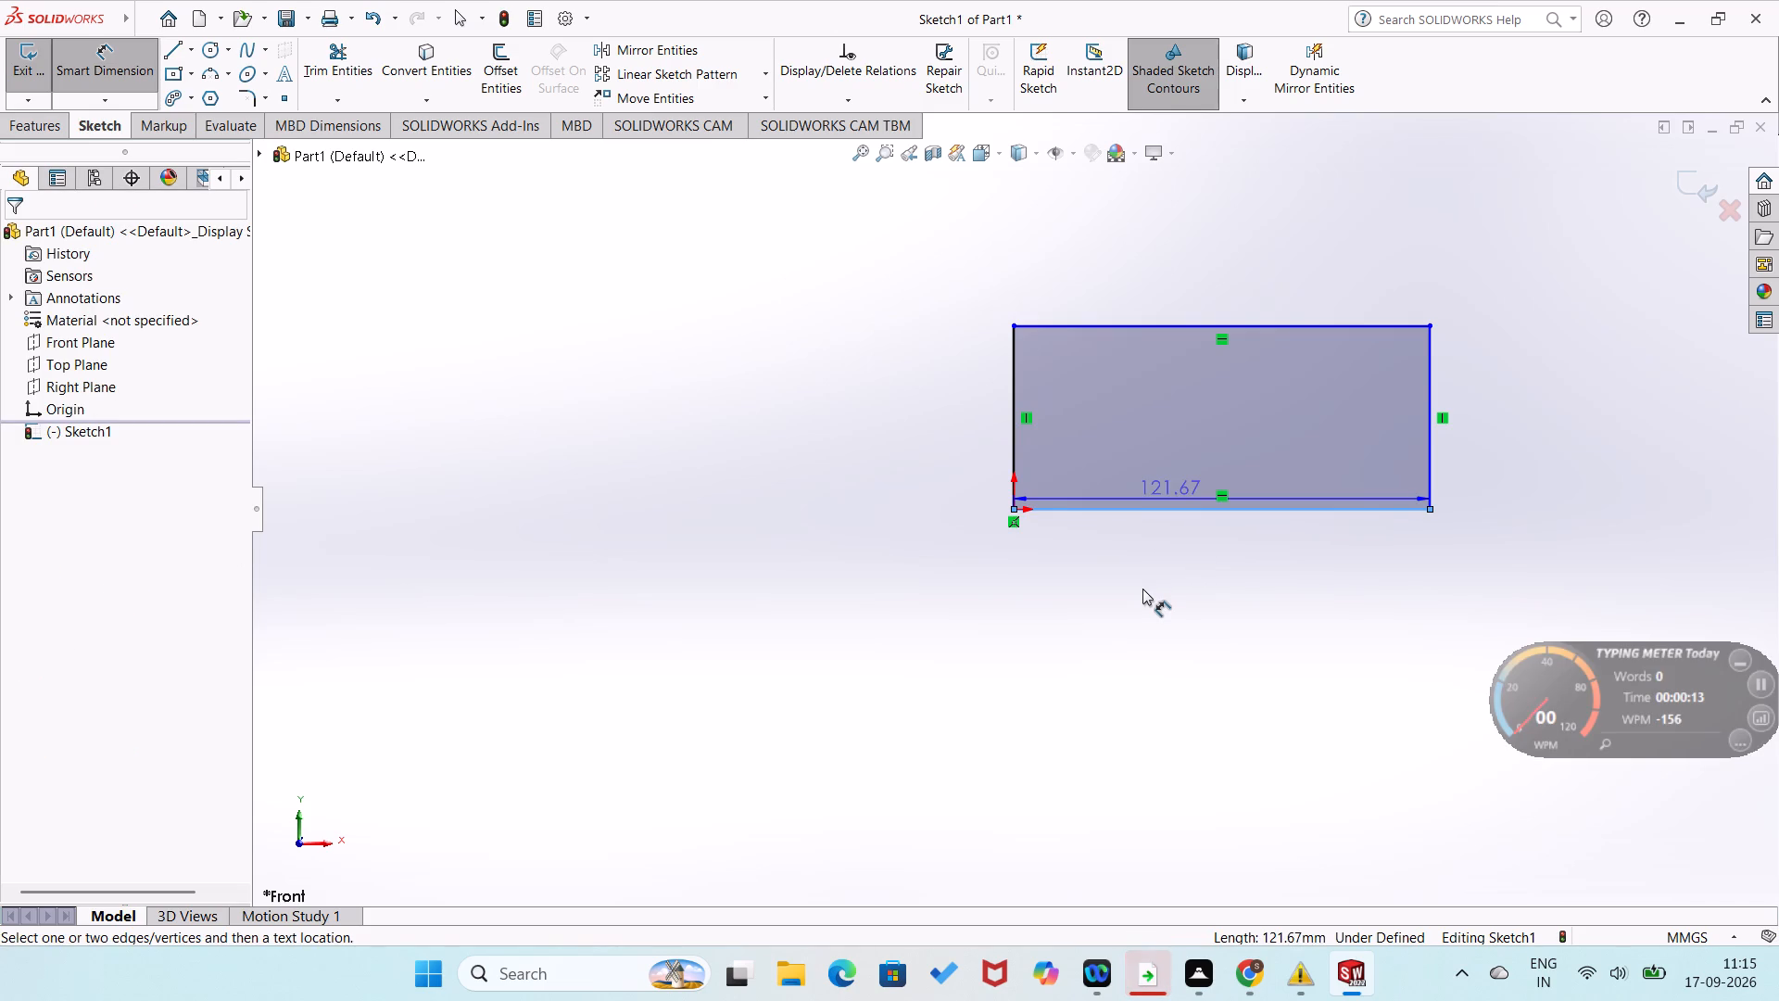
key(Escape)
key(Escape)
key(Escape)
key(Escape)
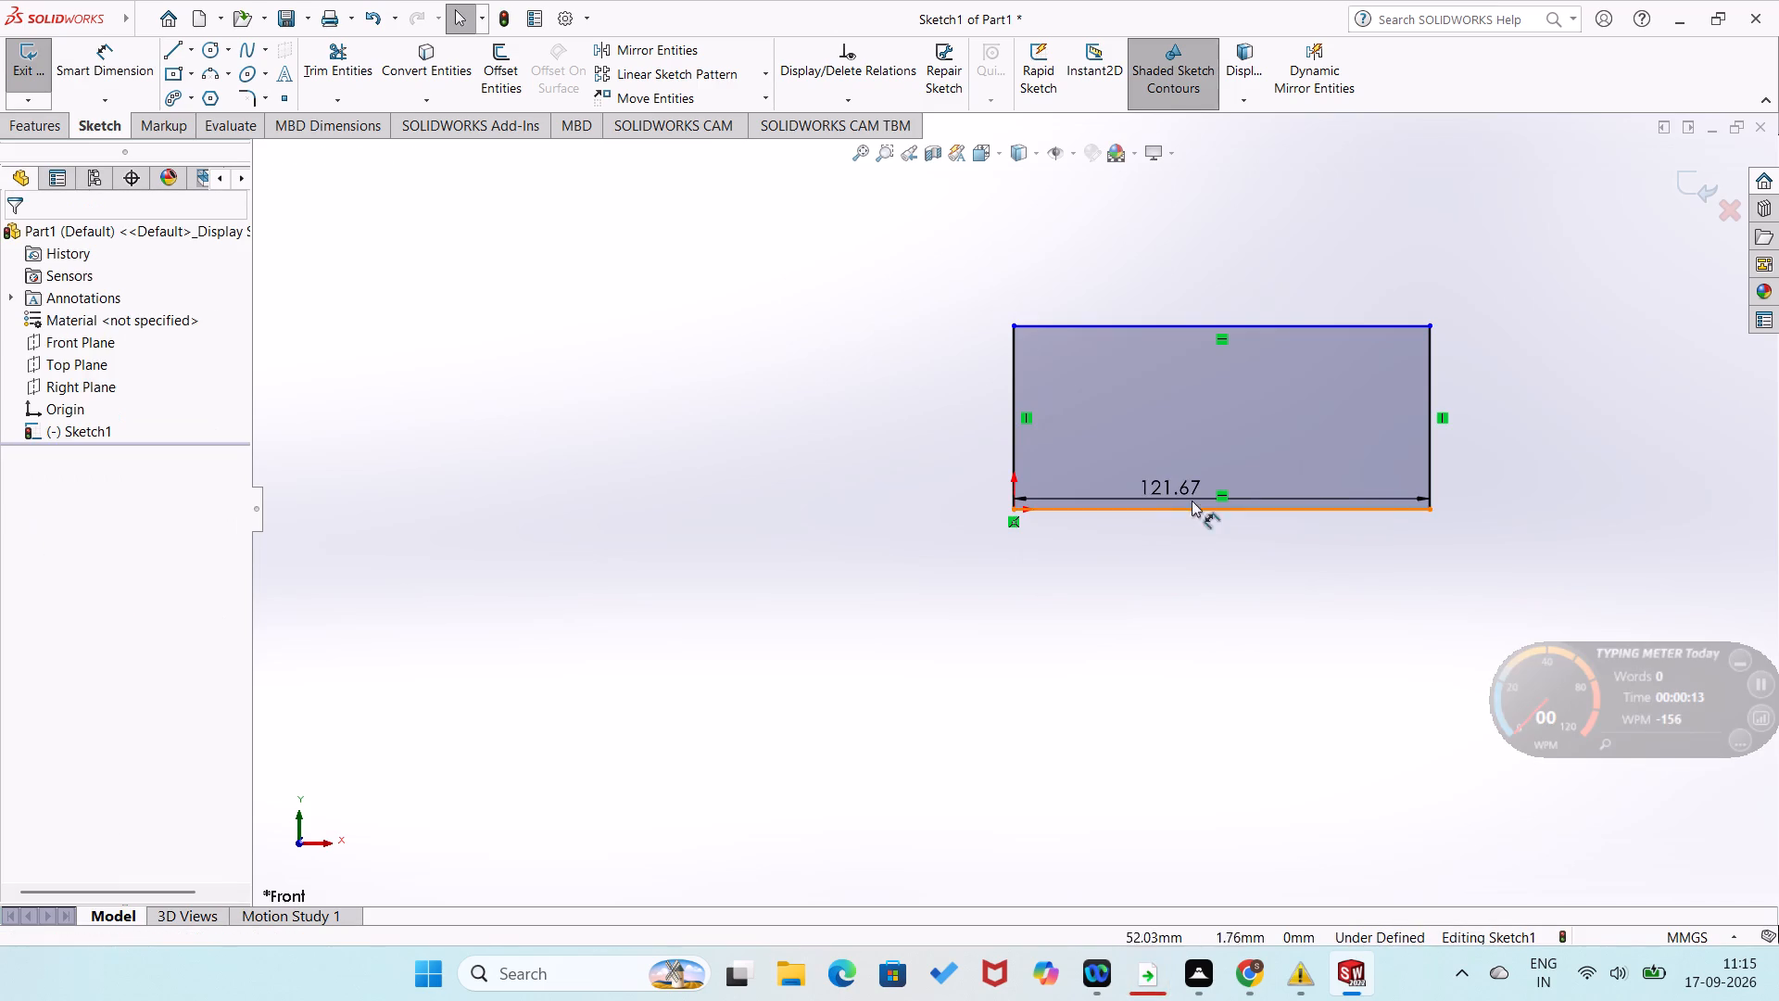
click(1193, 490)
key(Escape)
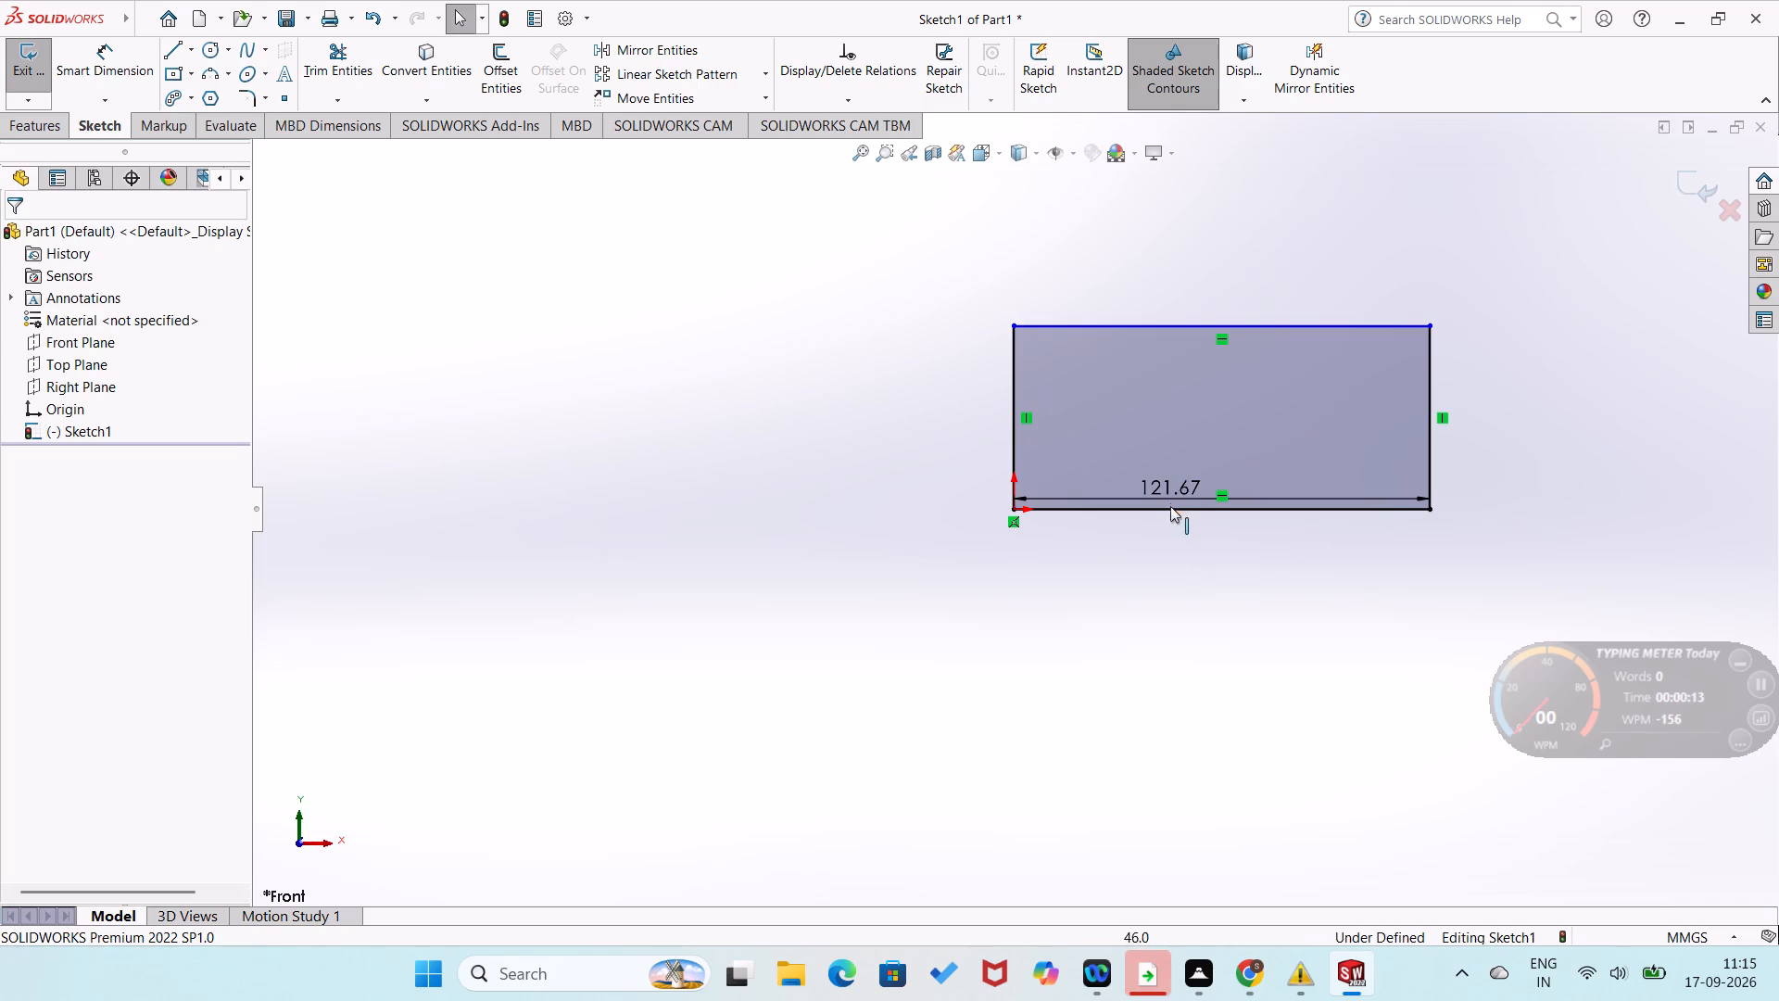
Move the bottom edge's dimension below the rectangle and set it to 55 mm.
drag(1170, 496, 1183, 568)
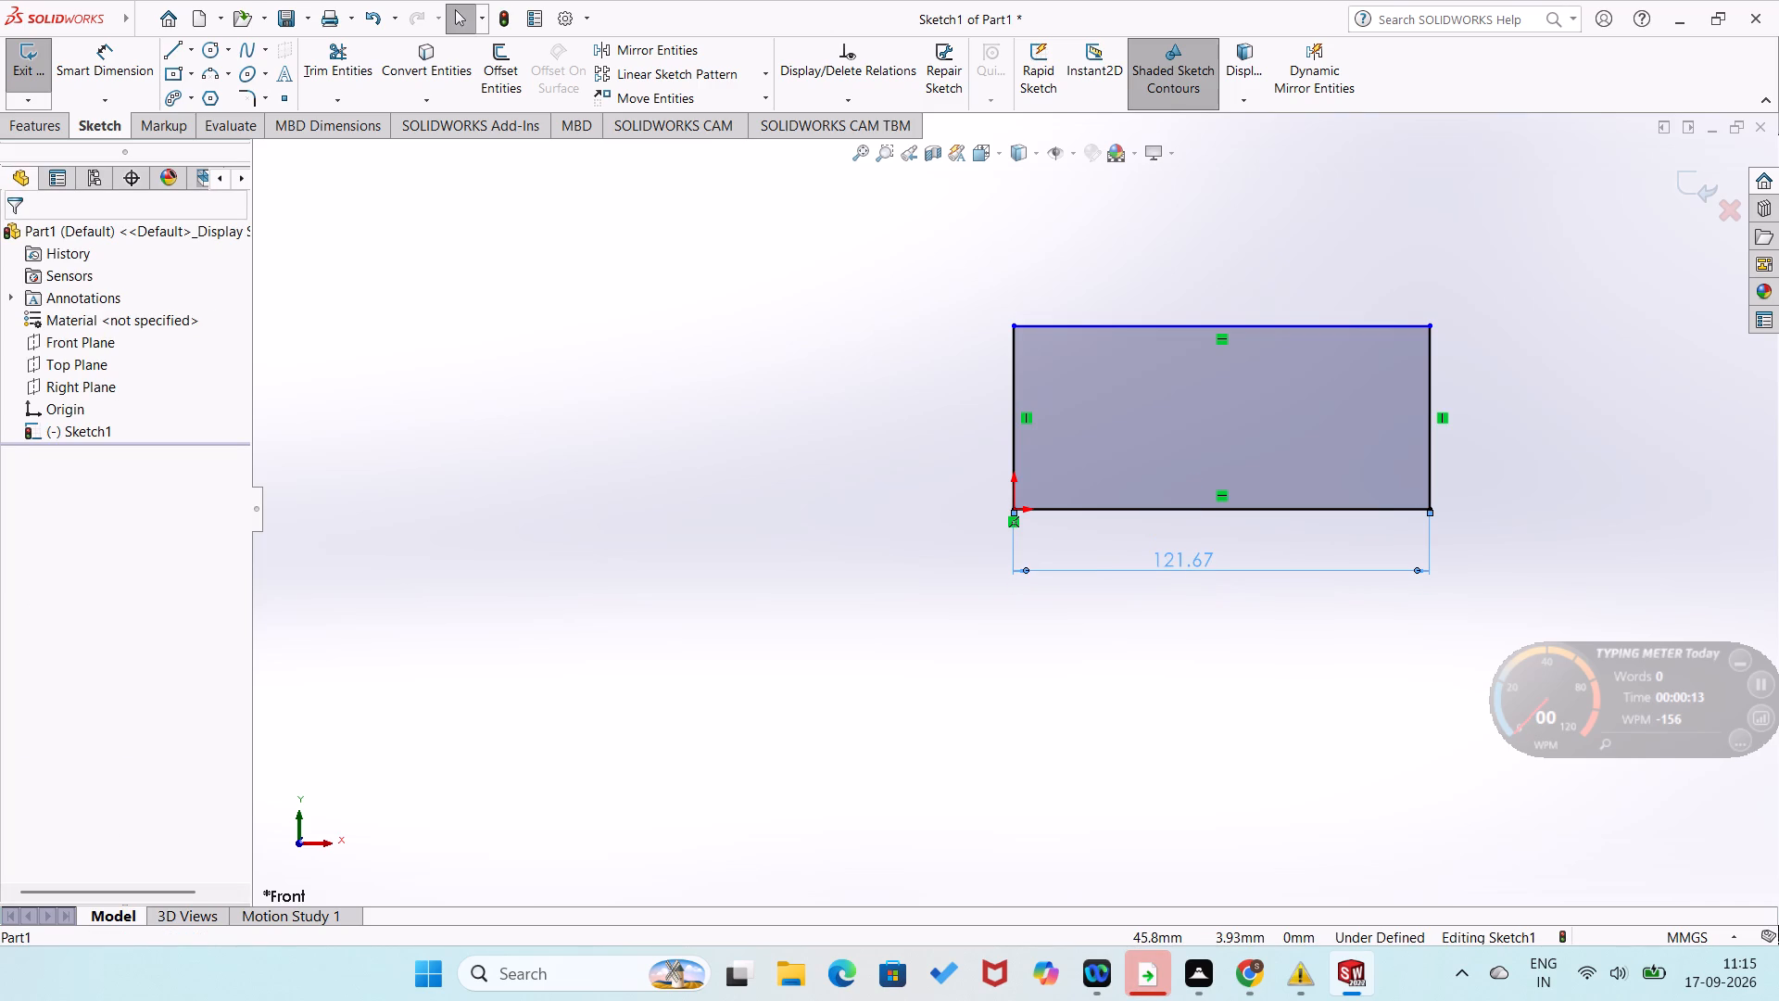
double_click(1183, 567)
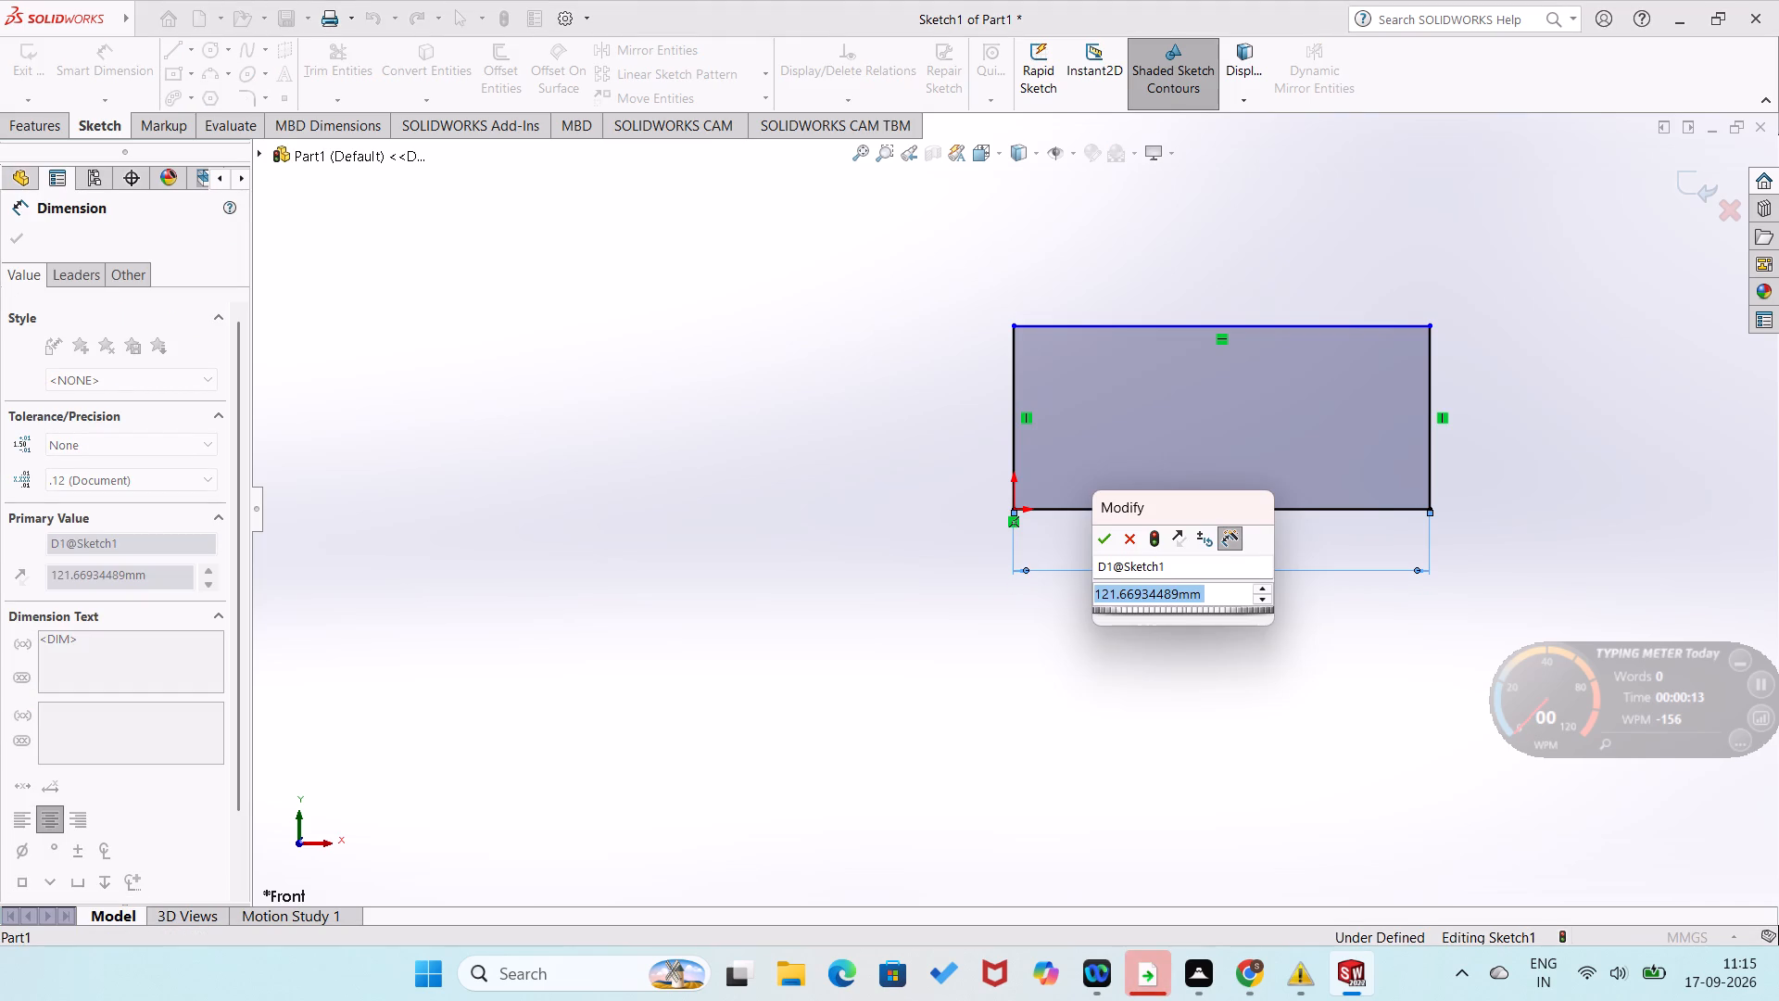
text(55)
key(Return)
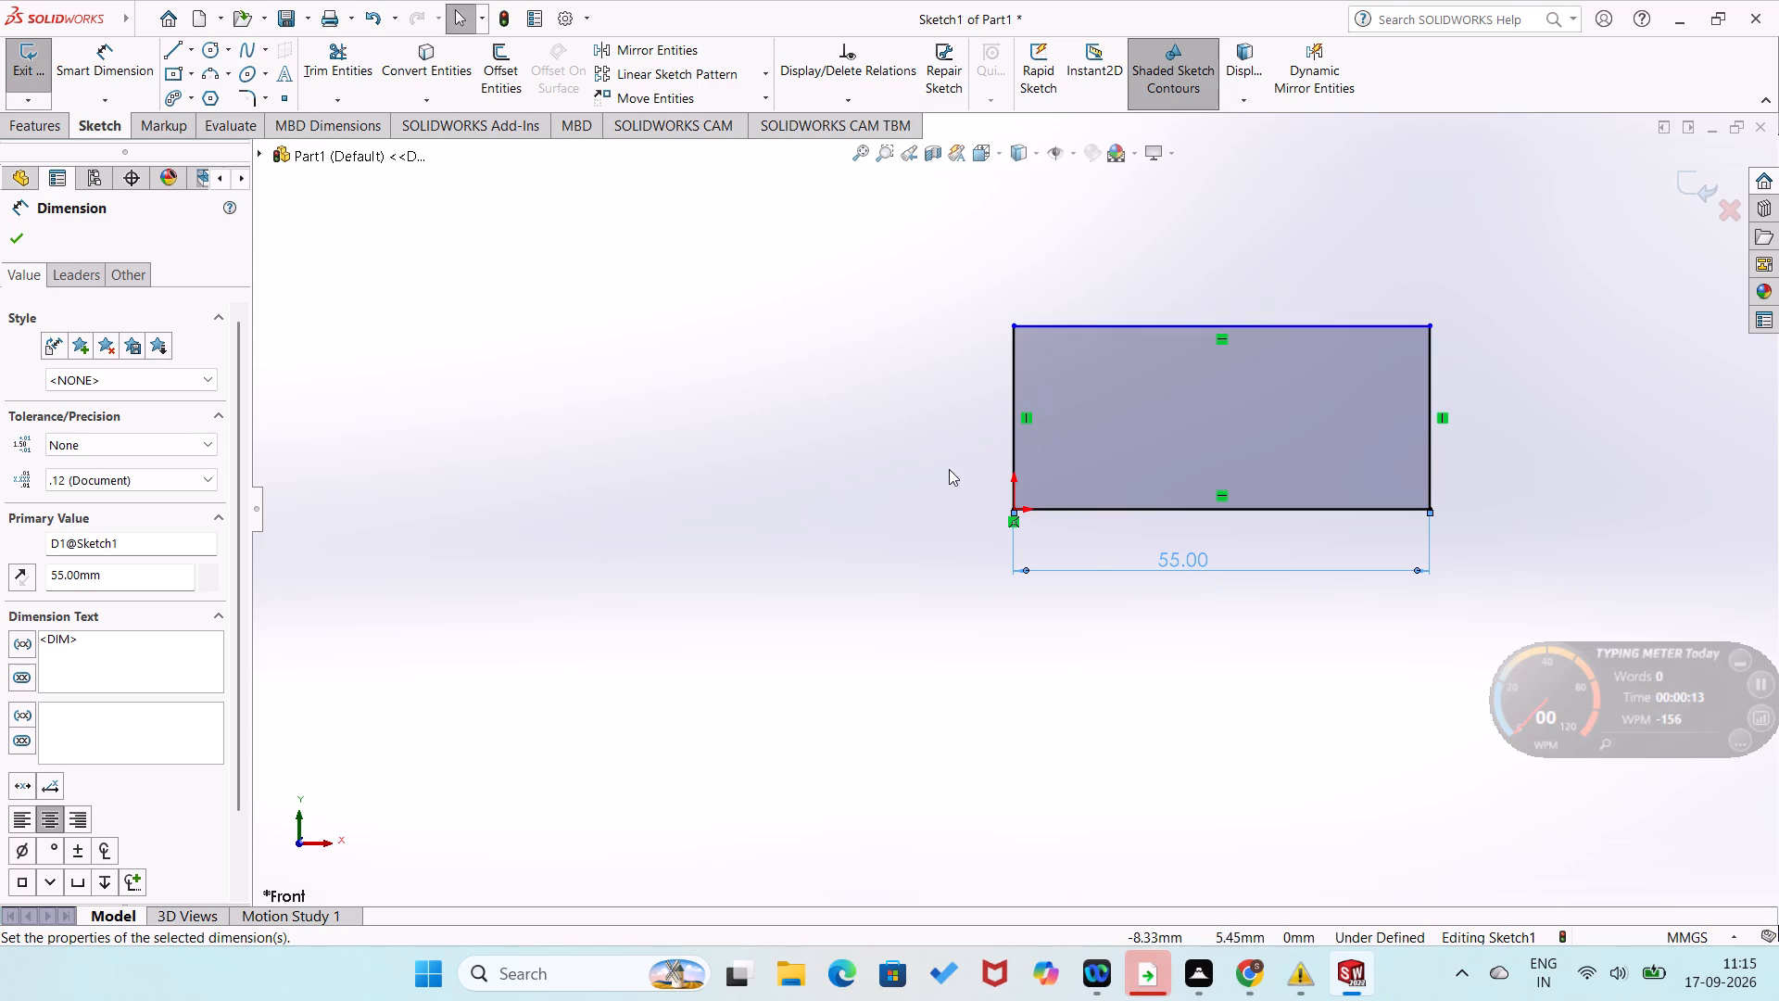
Dimension the rectangle's left vertical edge at 35 mm.
right_drag(948, 470, 964, 290)
click(1012, 421)
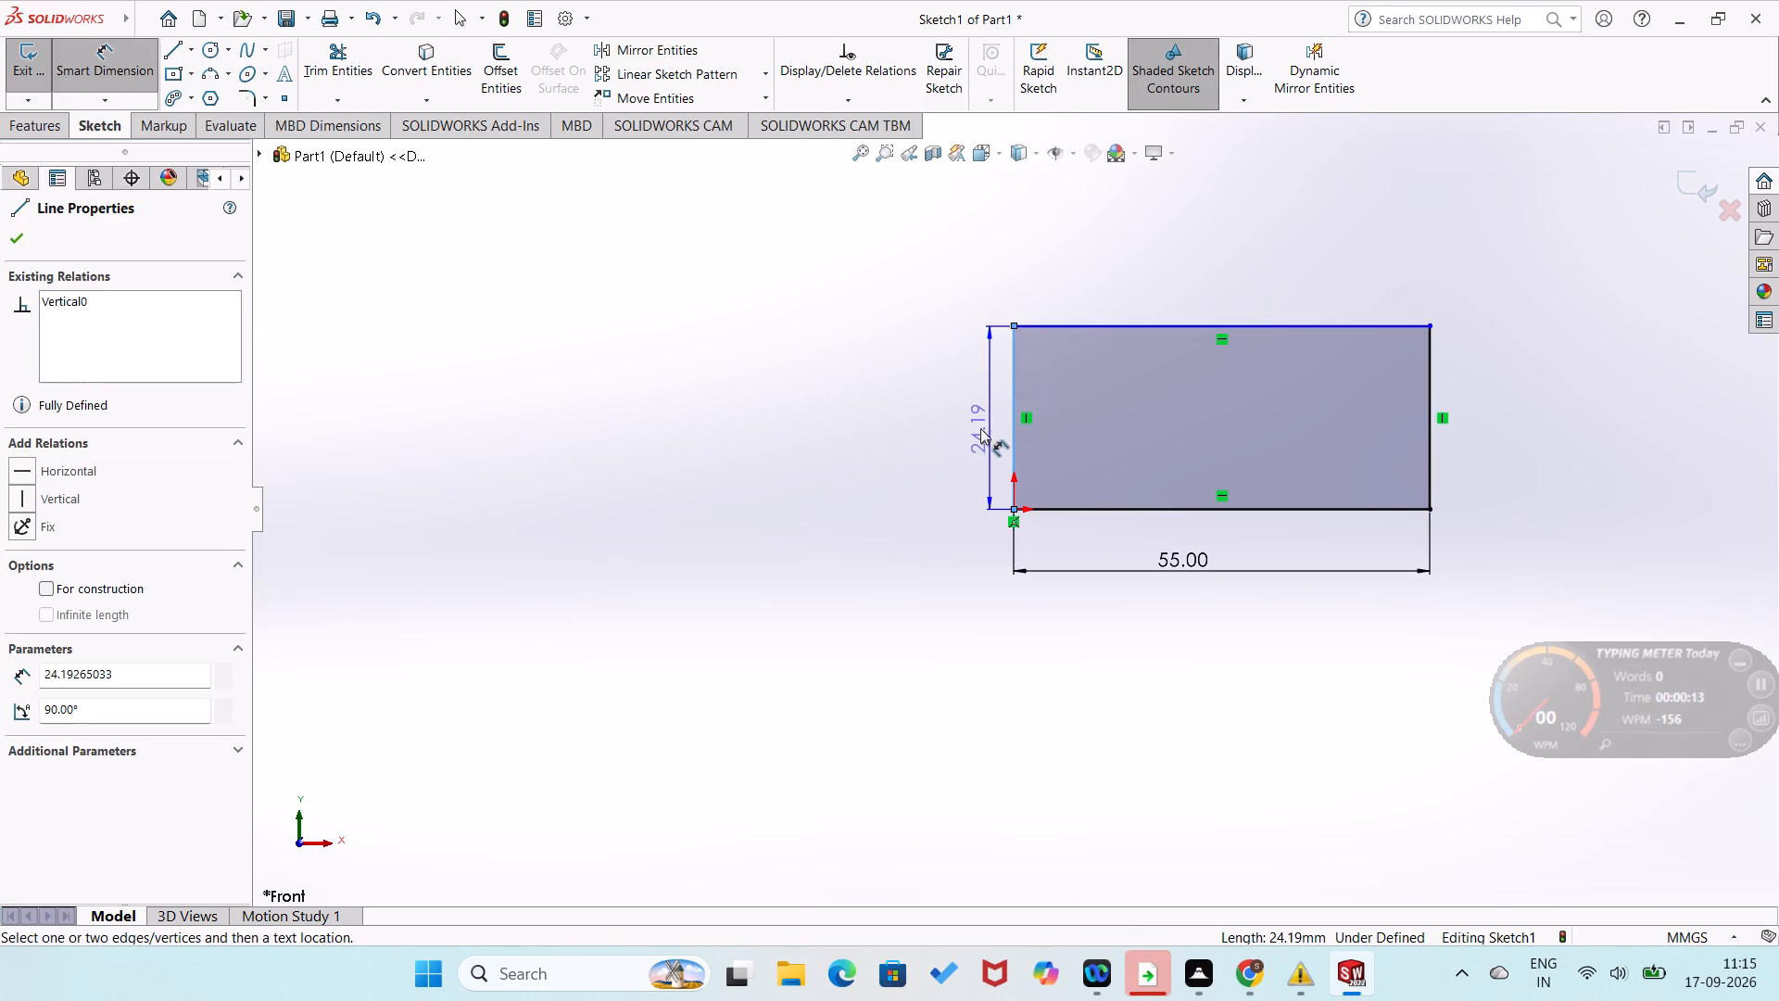
click(979, 430)
text(35)
key(Return)
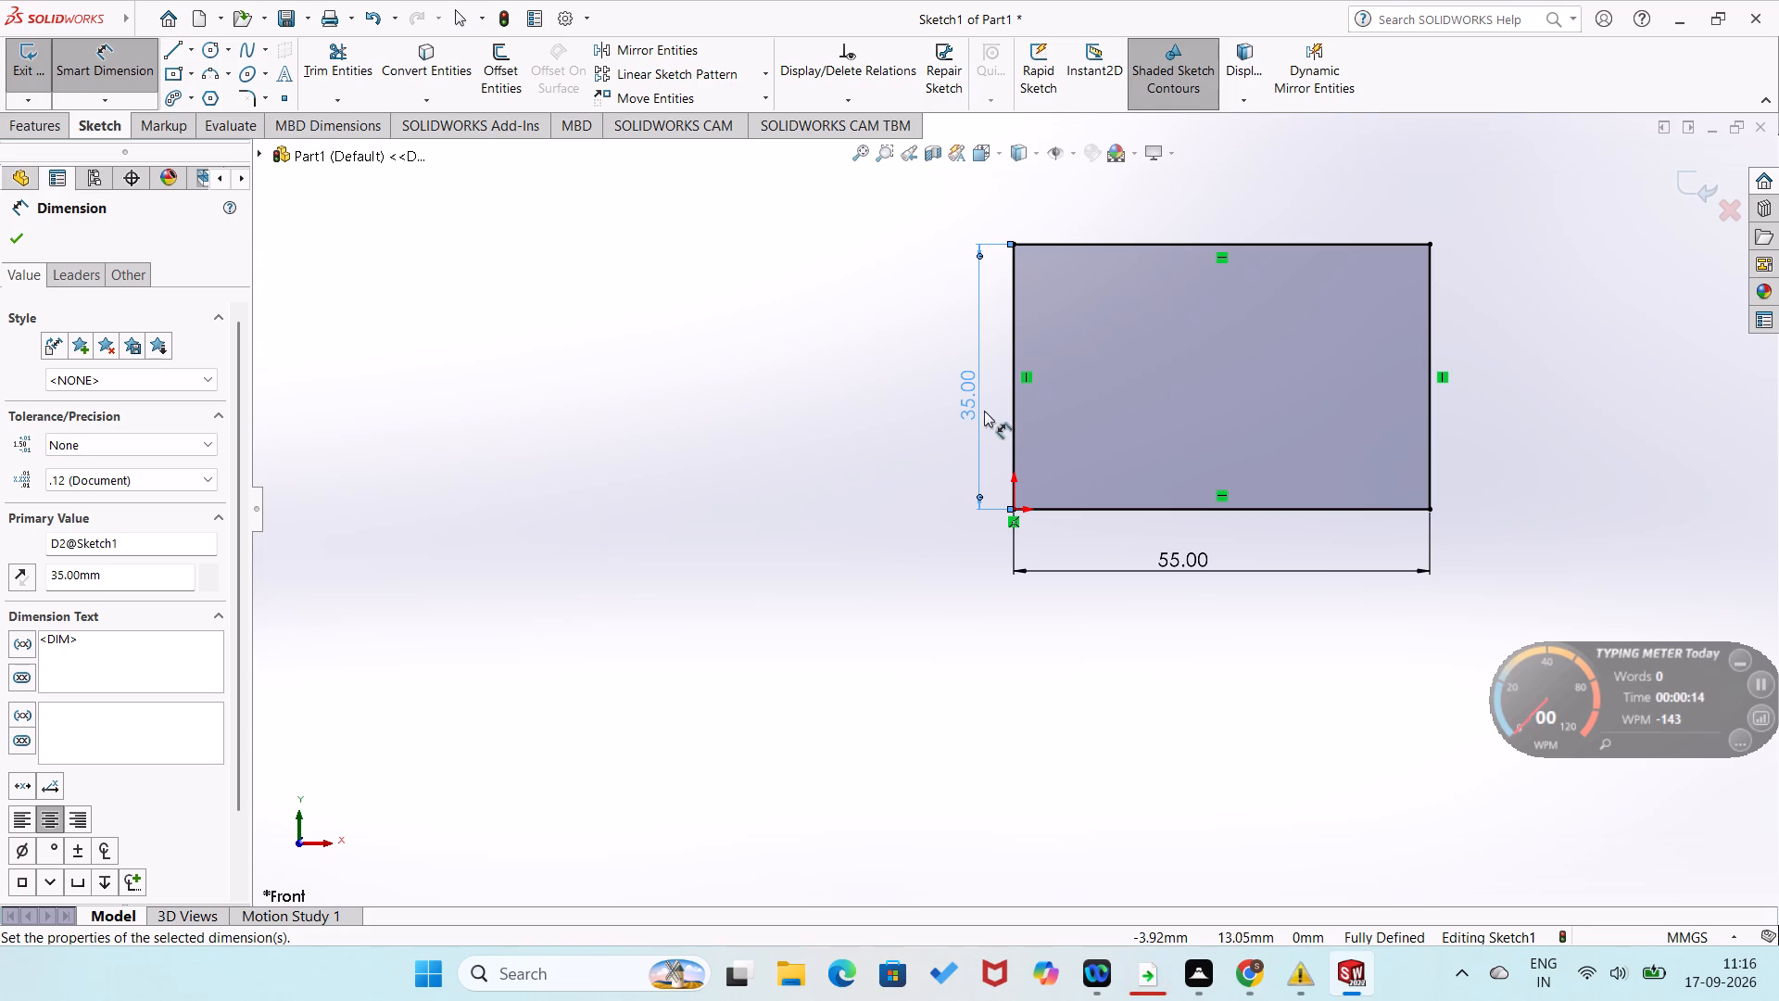
Set the rectangle's height dimension to 50 mm.
double_click(967, 420)
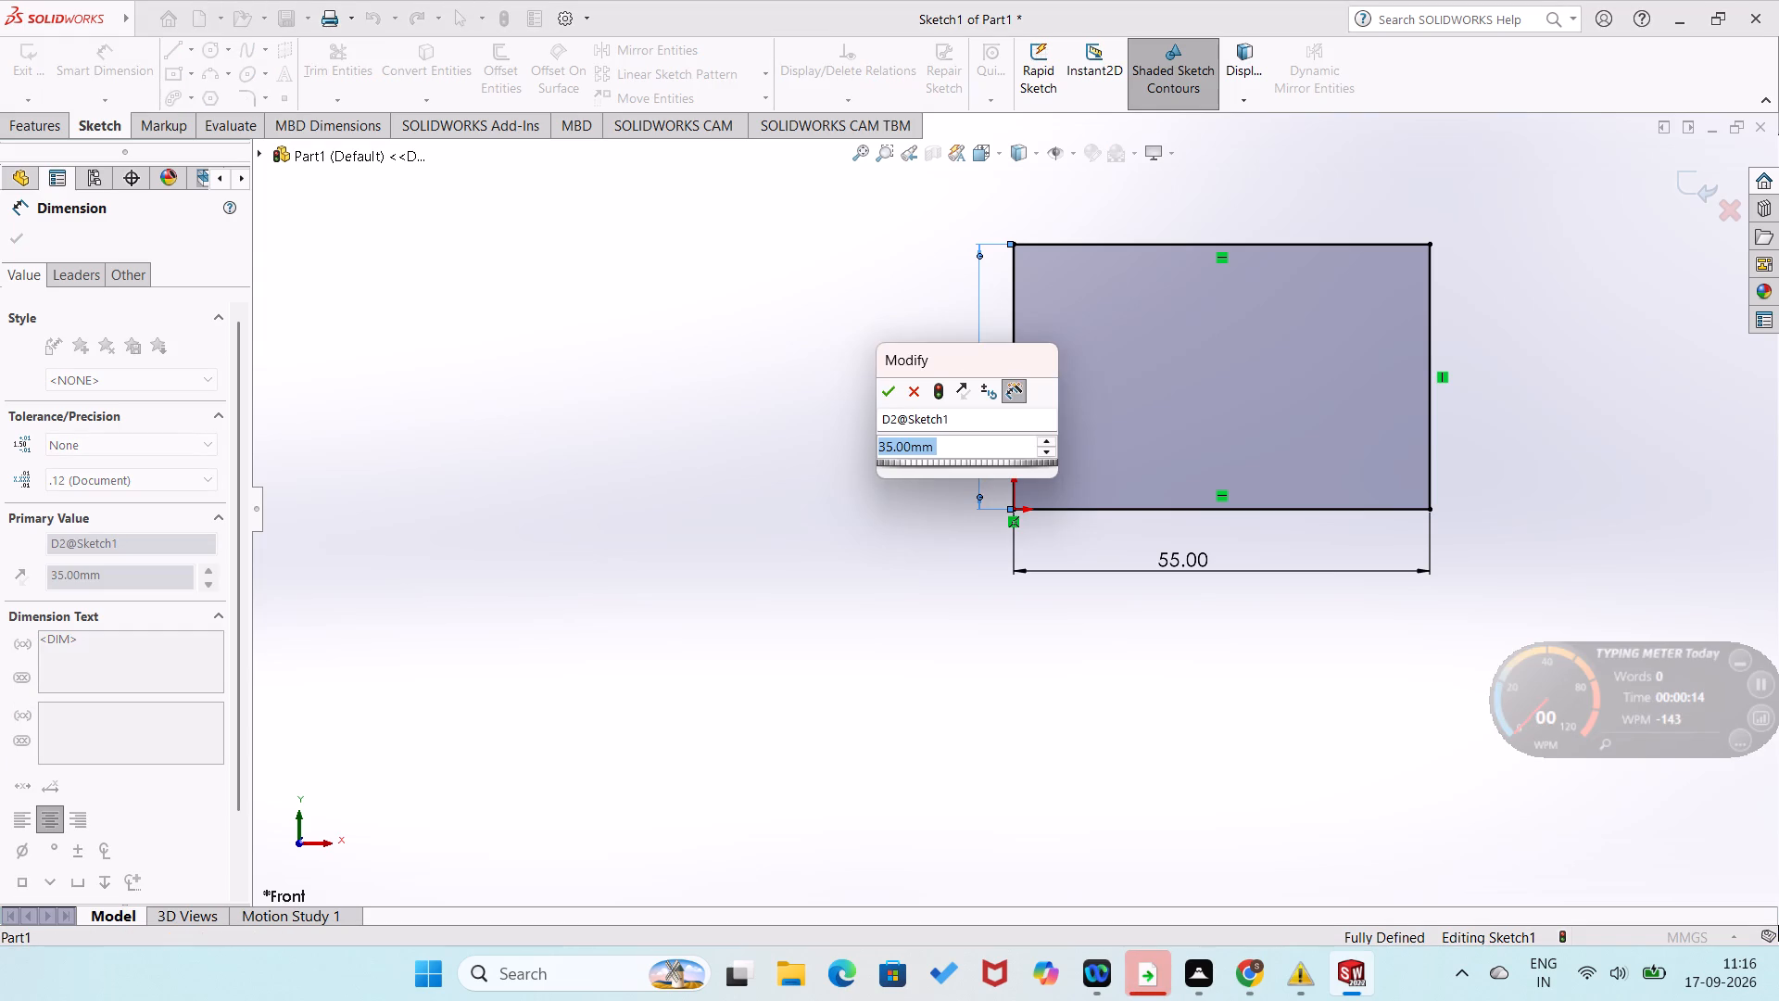
text(50)
key(Return)
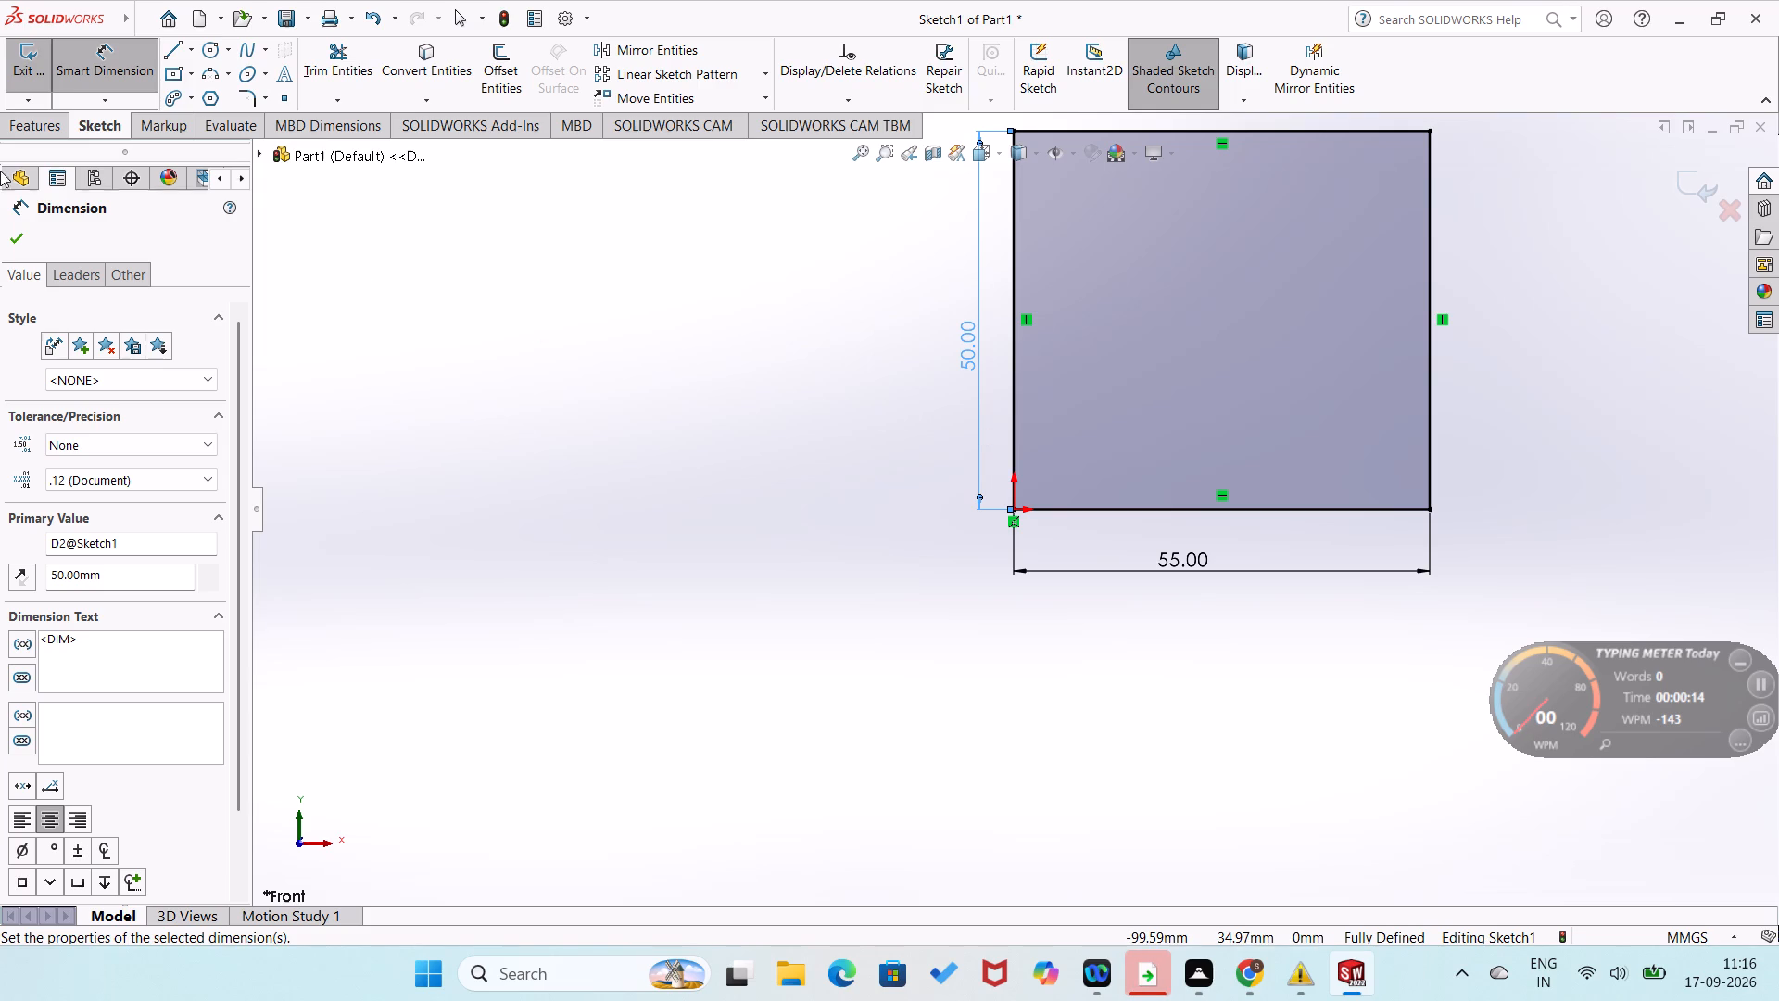
Extrude the rectangle into a solid block with a blind depth of 35 mm.
click(32, 116)
click(31, 74)
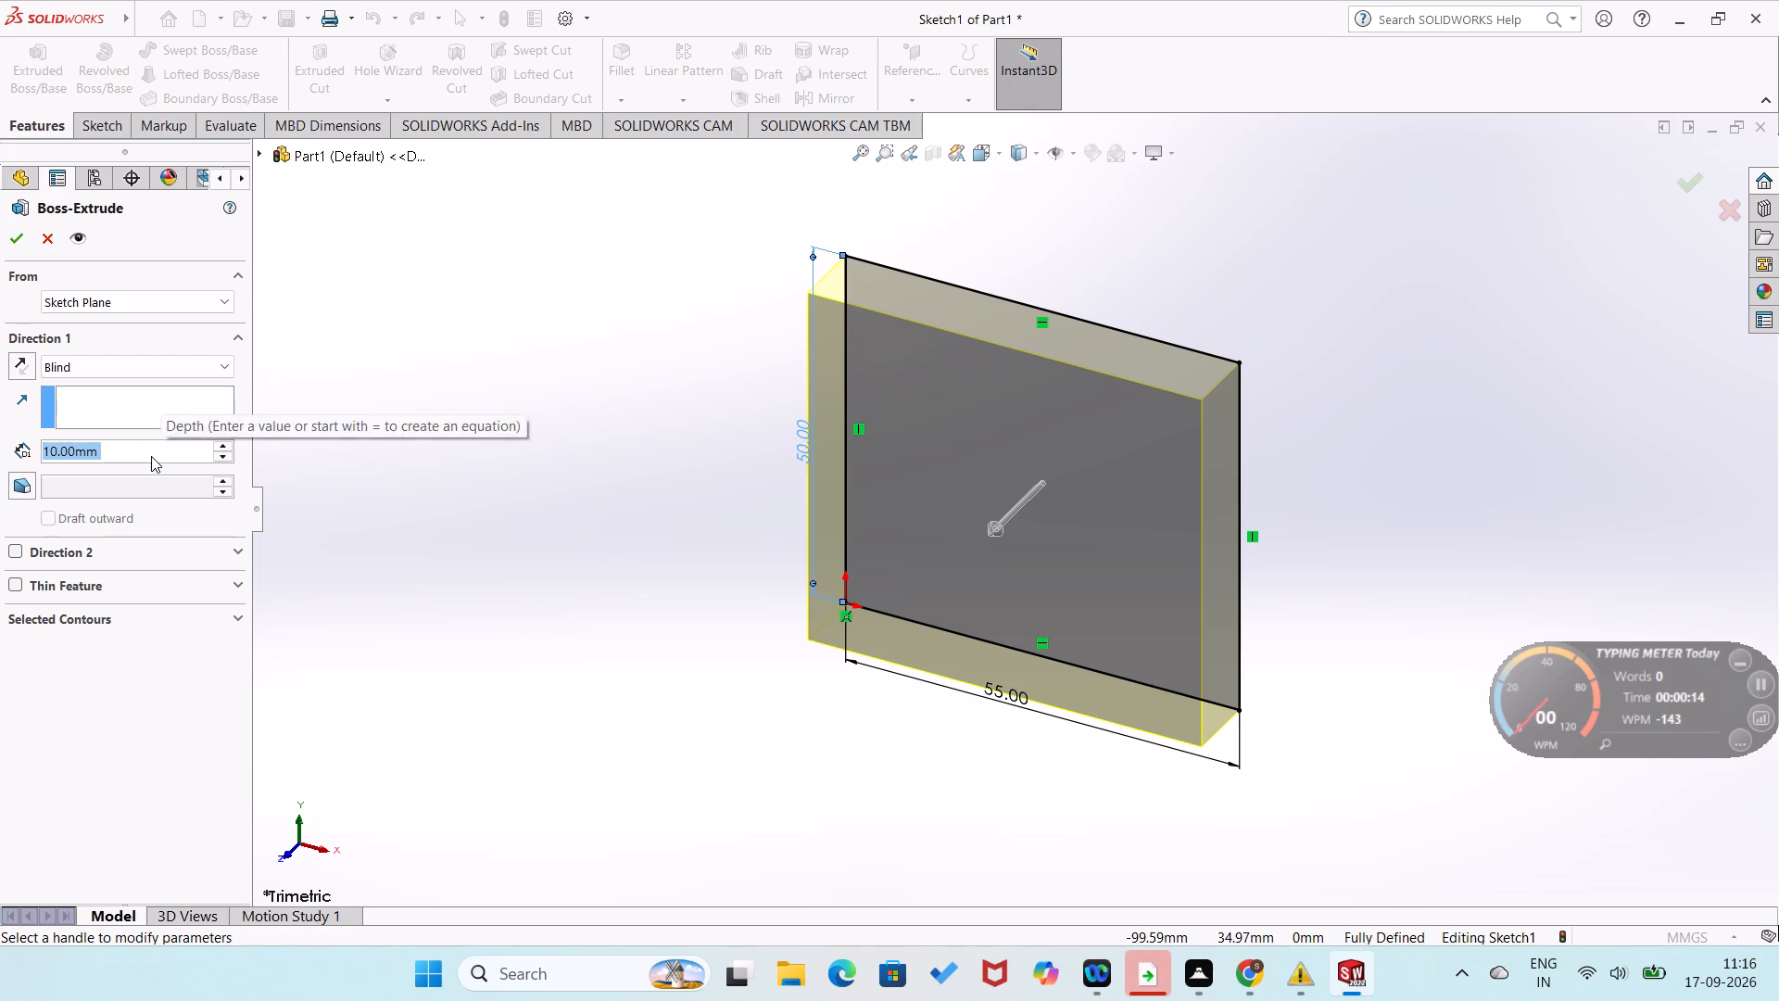
text(35)
key(Return)
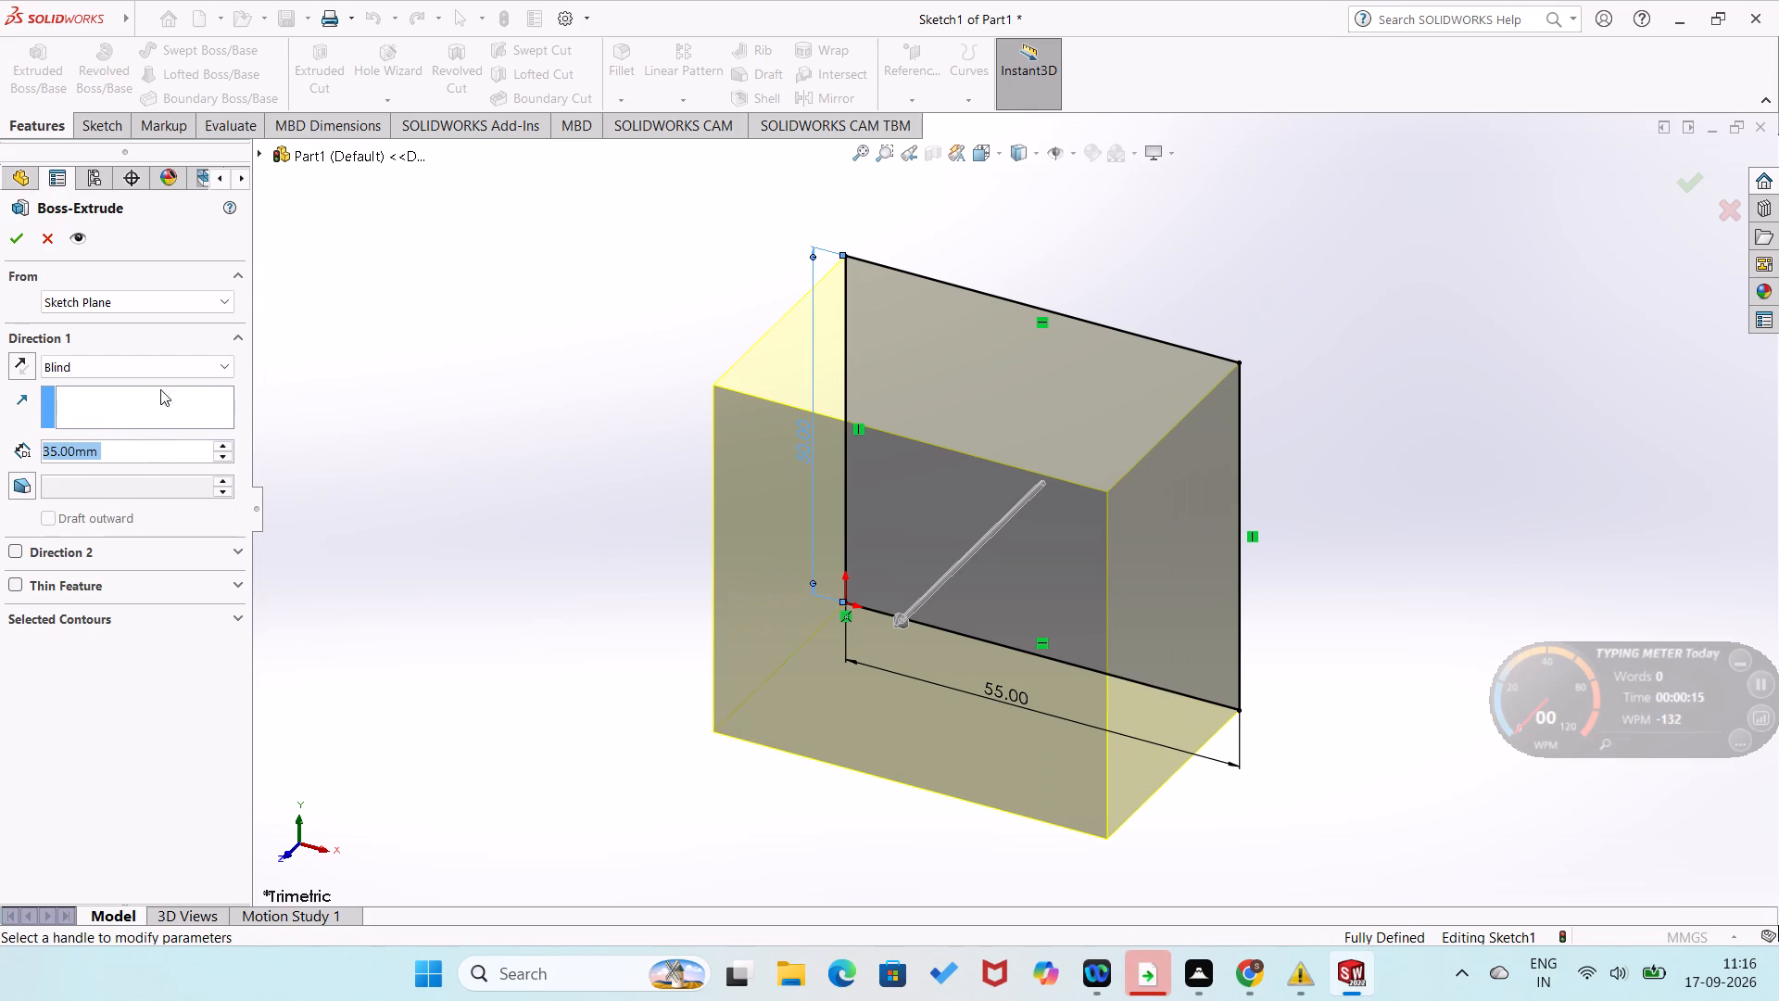
click(25, 245)
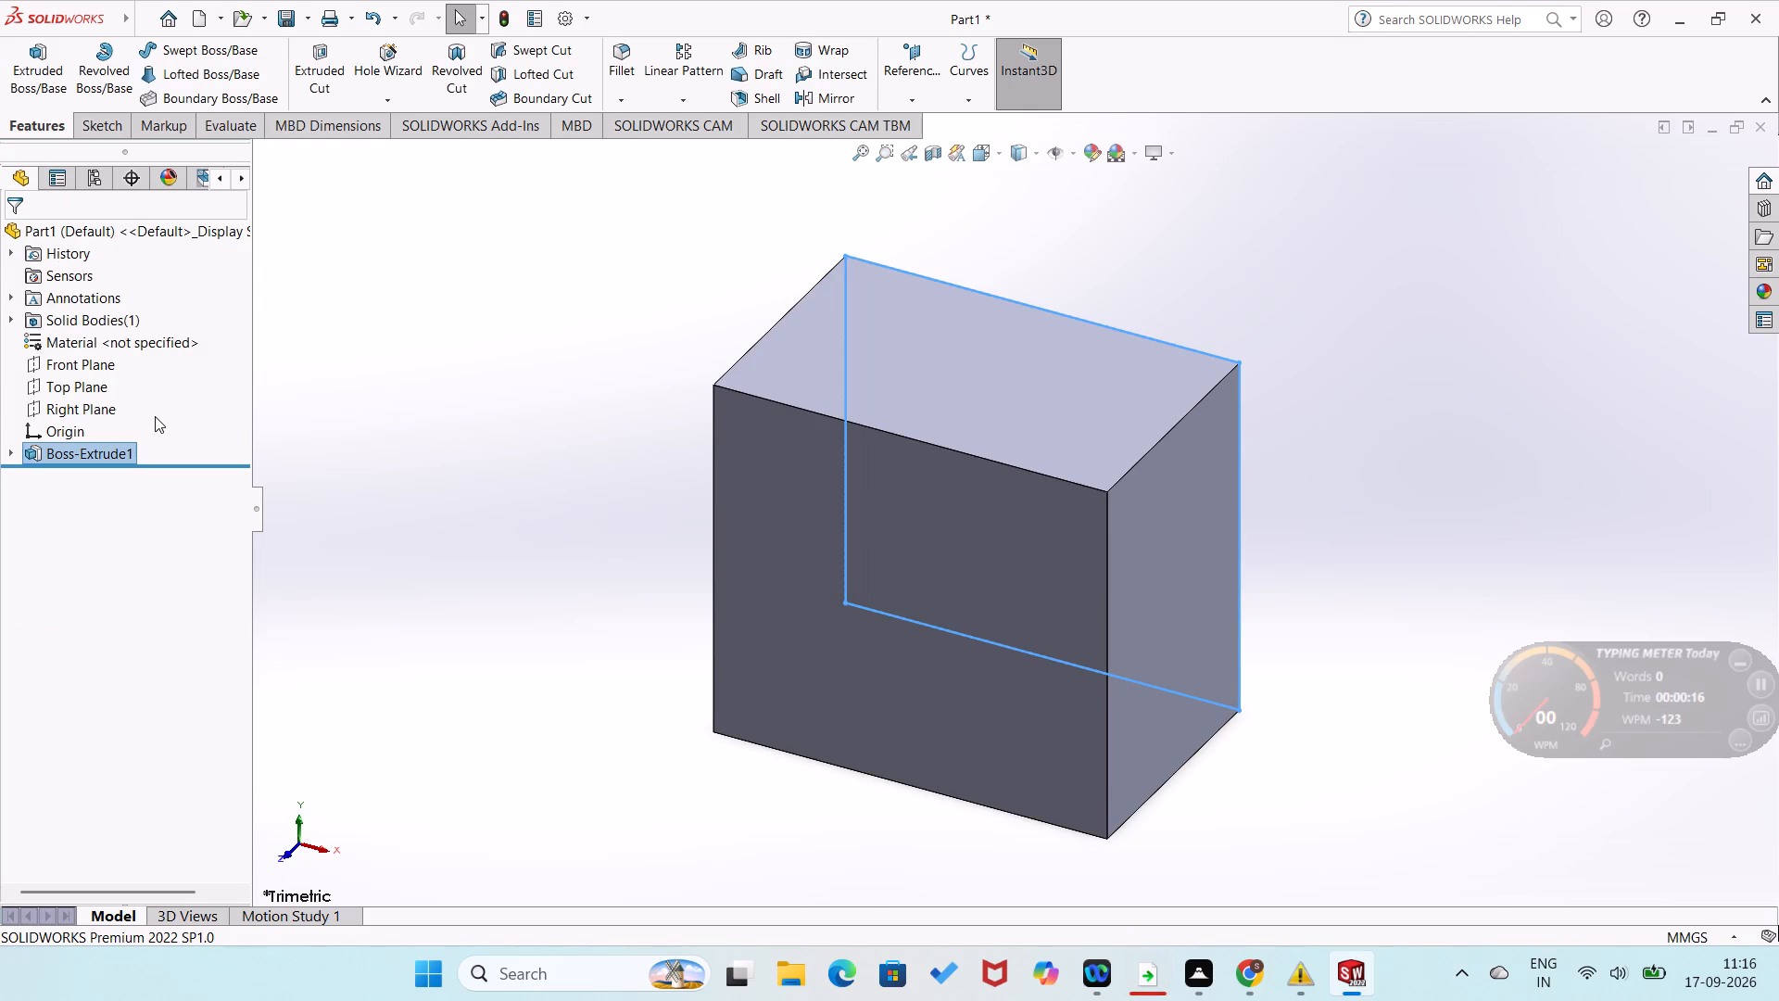
click(382, 559)
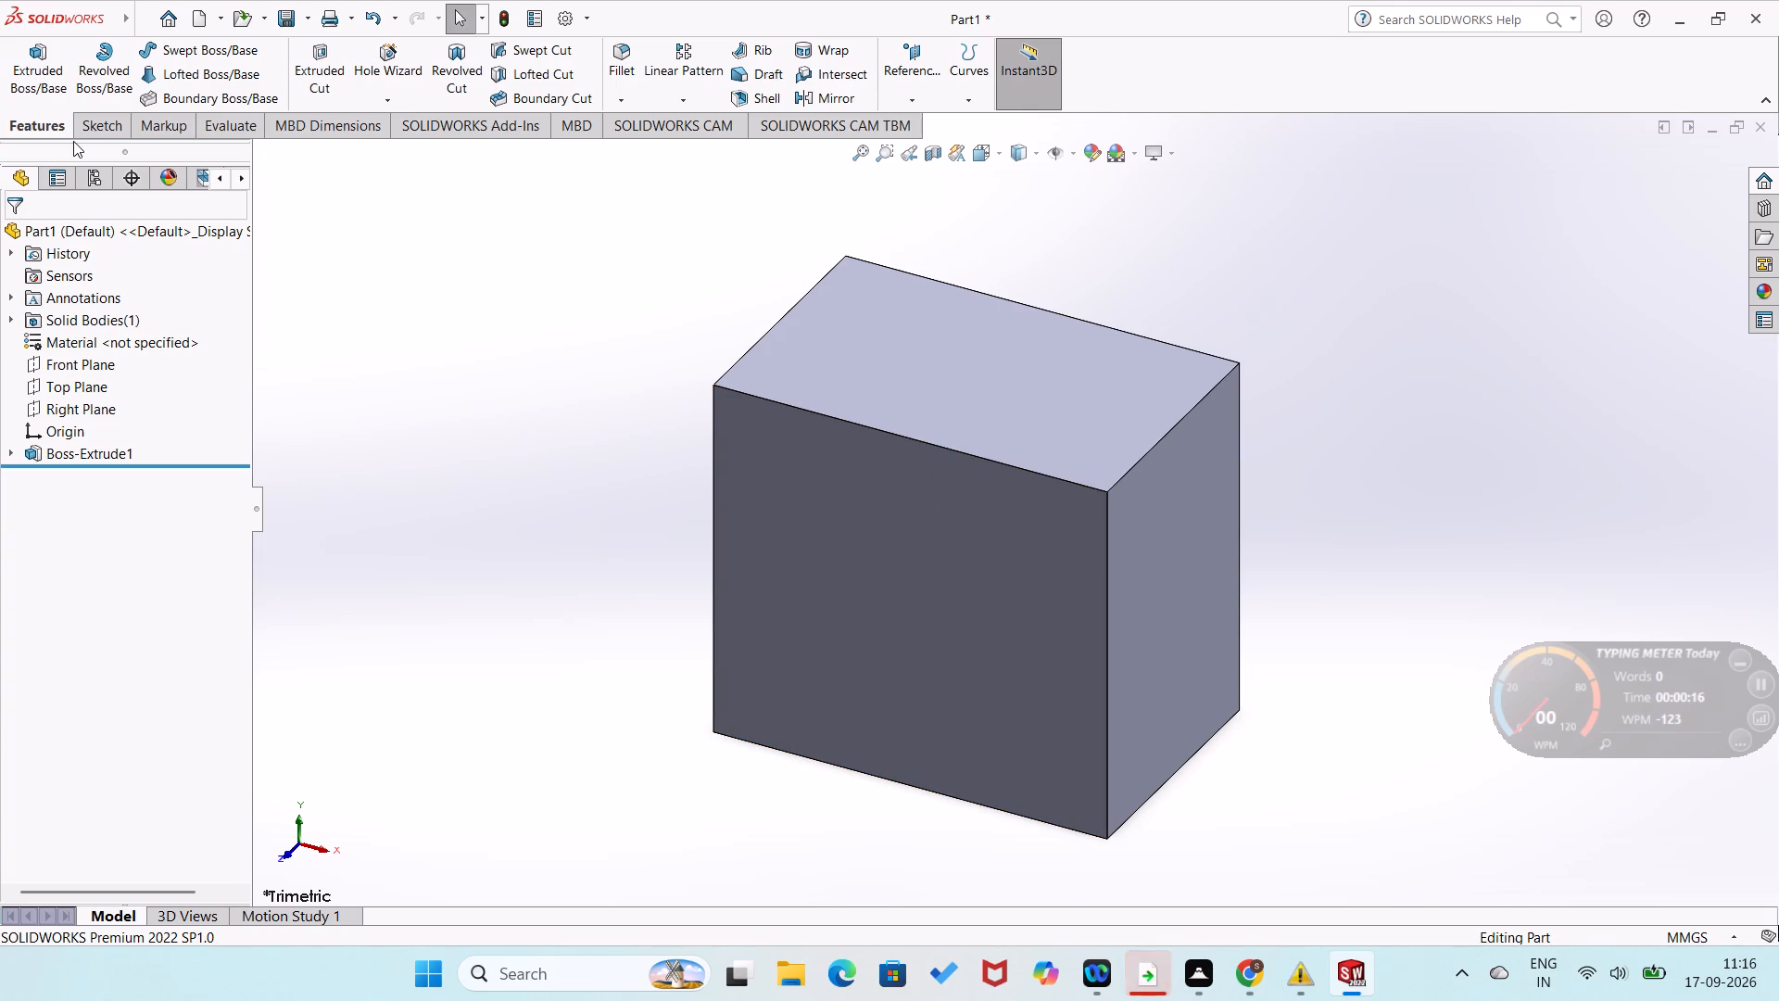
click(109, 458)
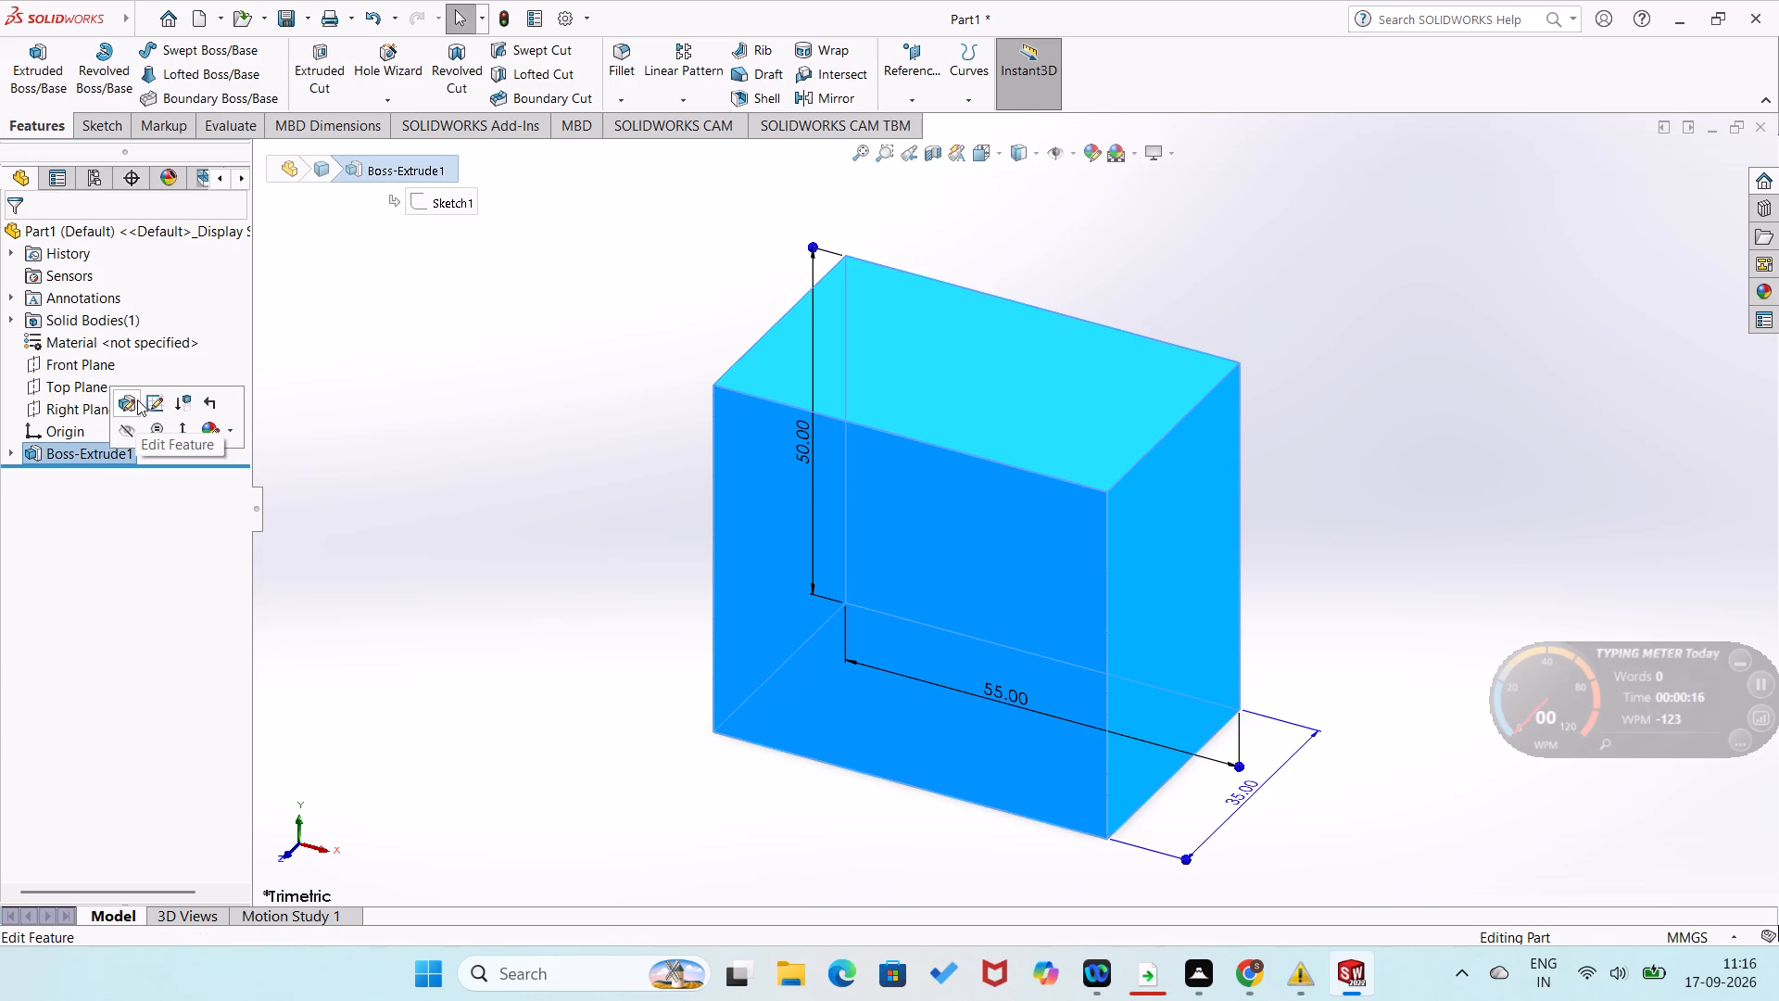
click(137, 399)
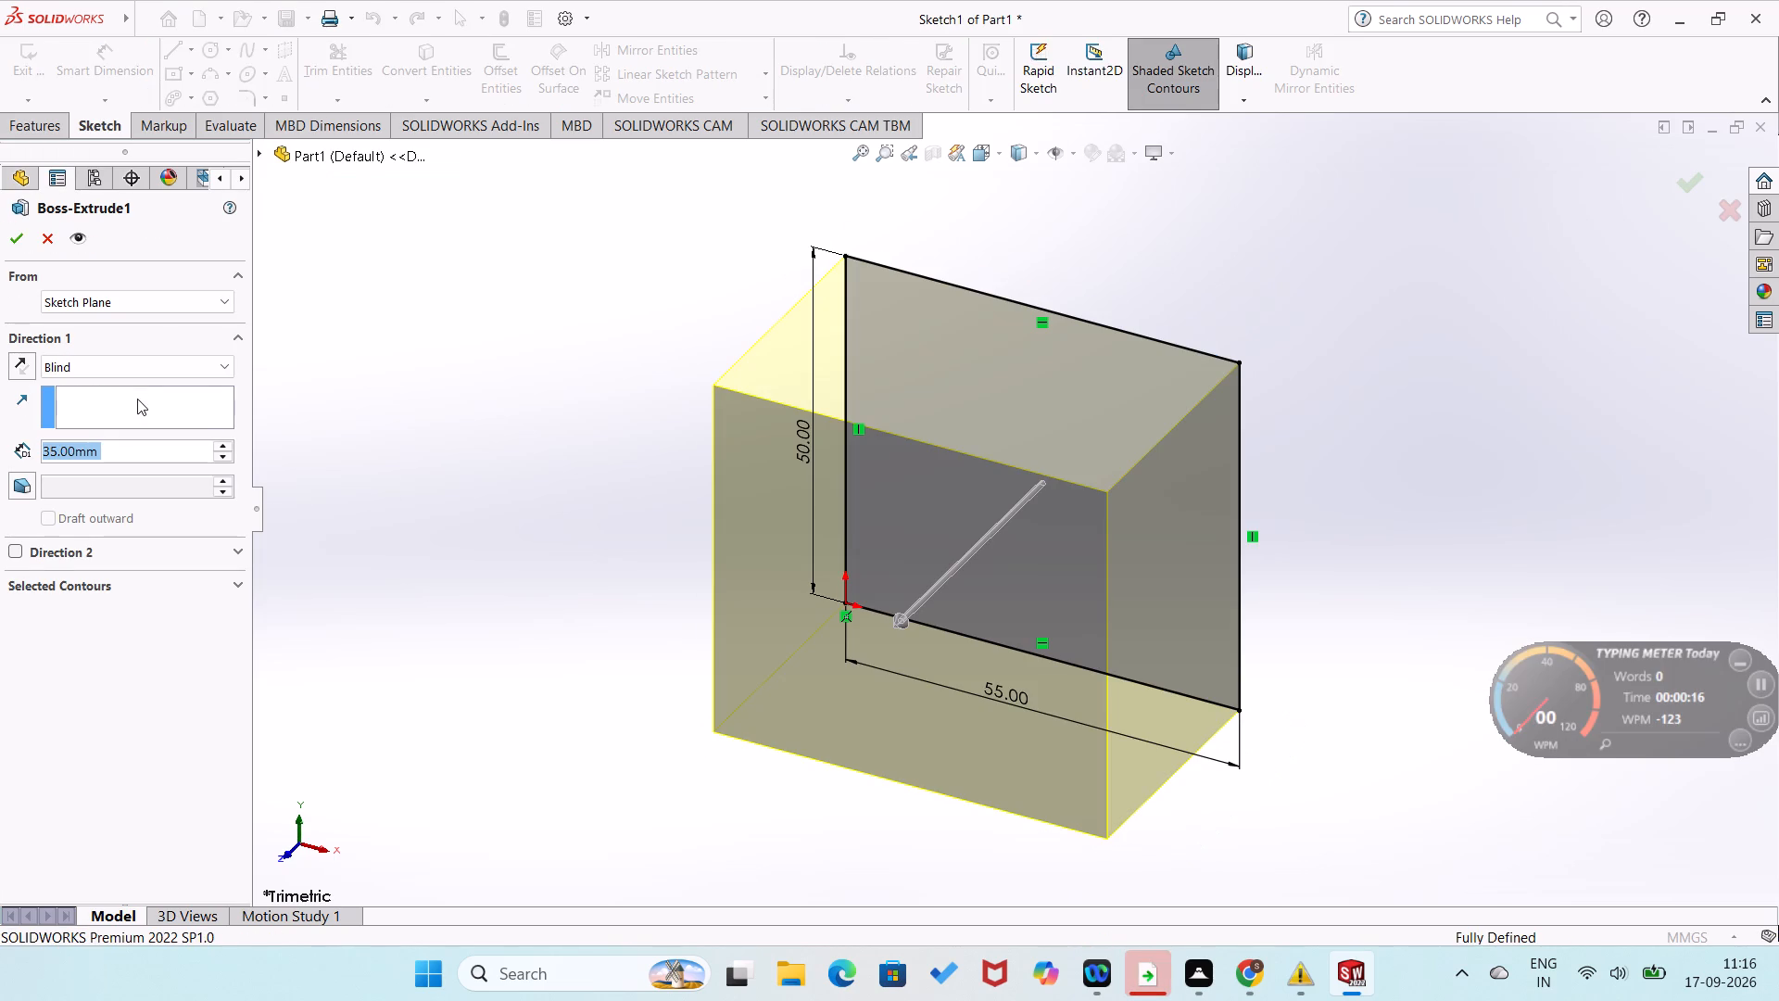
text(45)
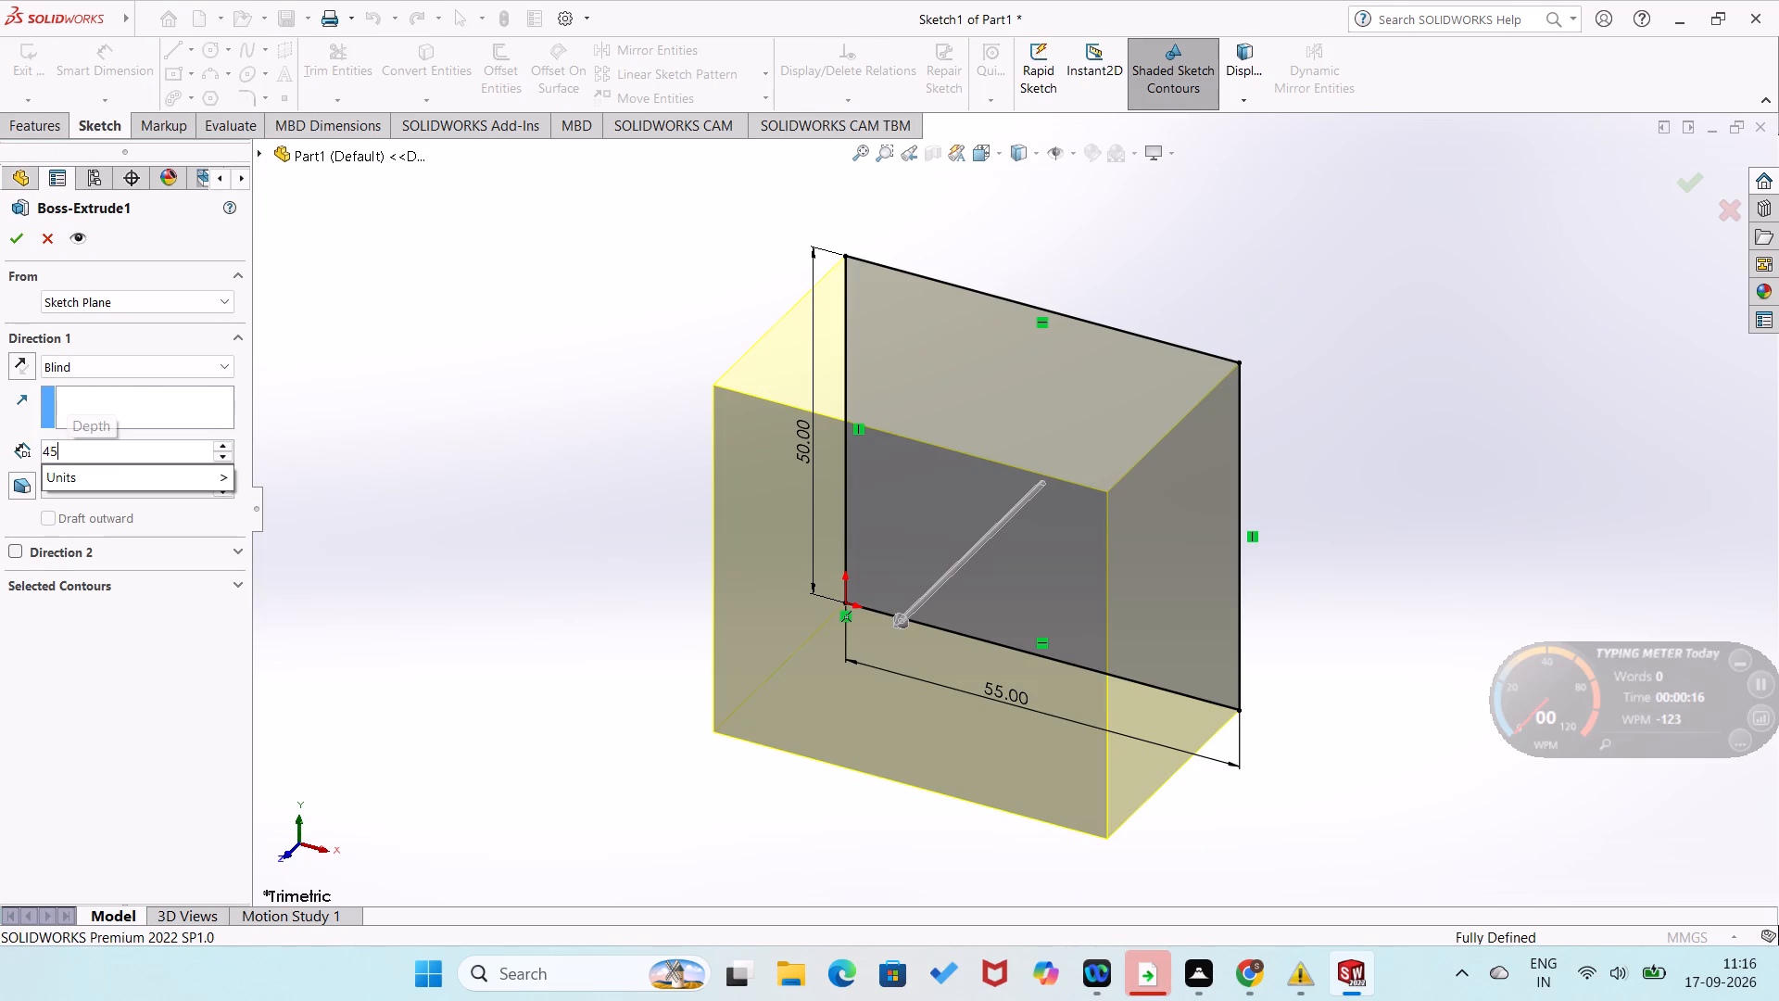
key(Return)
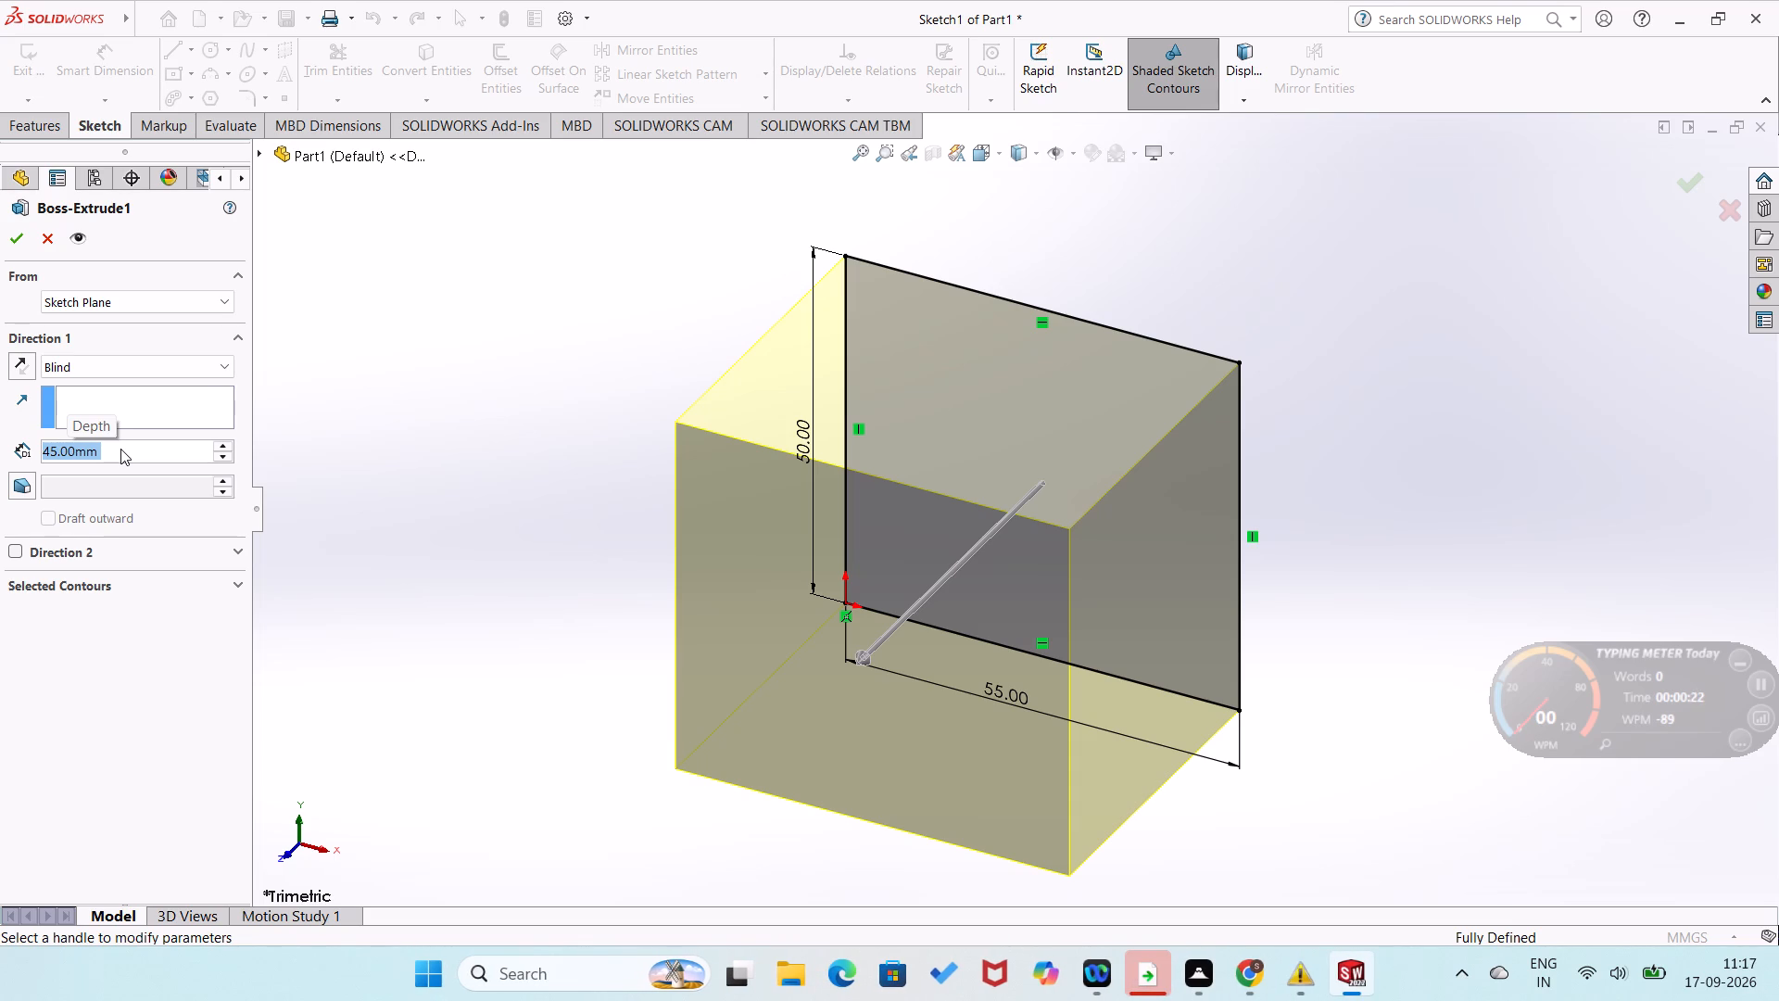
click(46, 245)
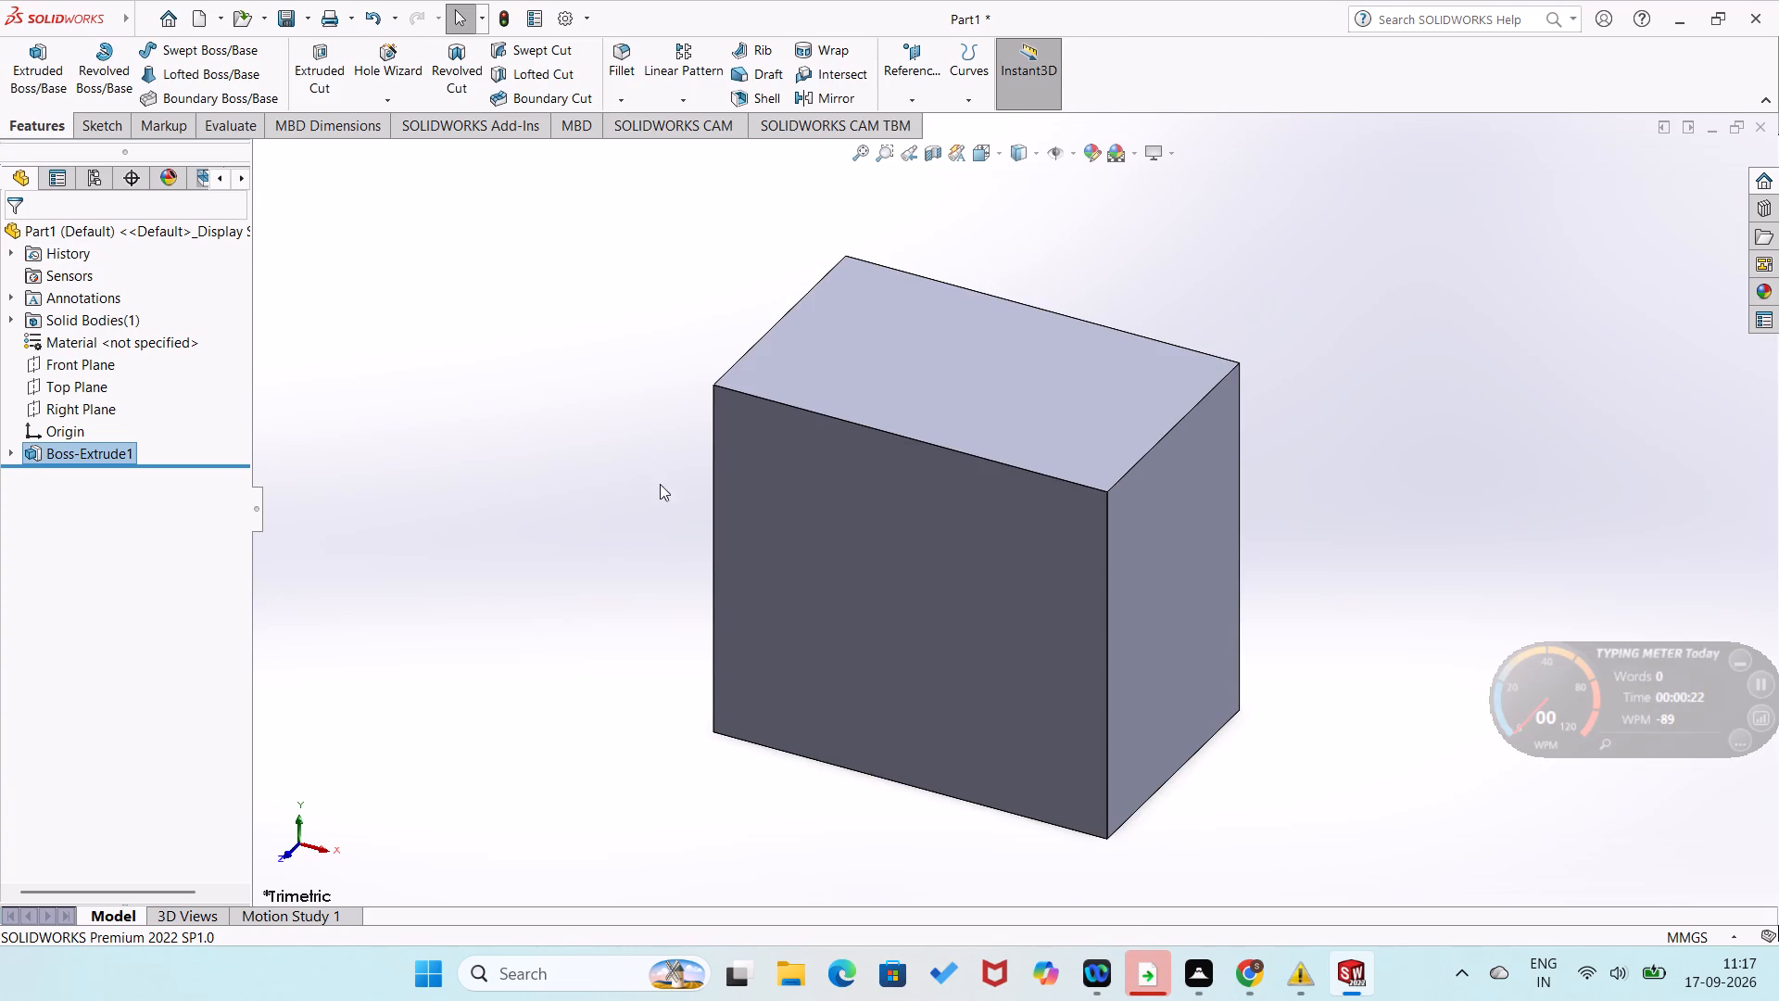
Undo the block's extrusion to return to the rectangle sketch.
key(ctrl+z)
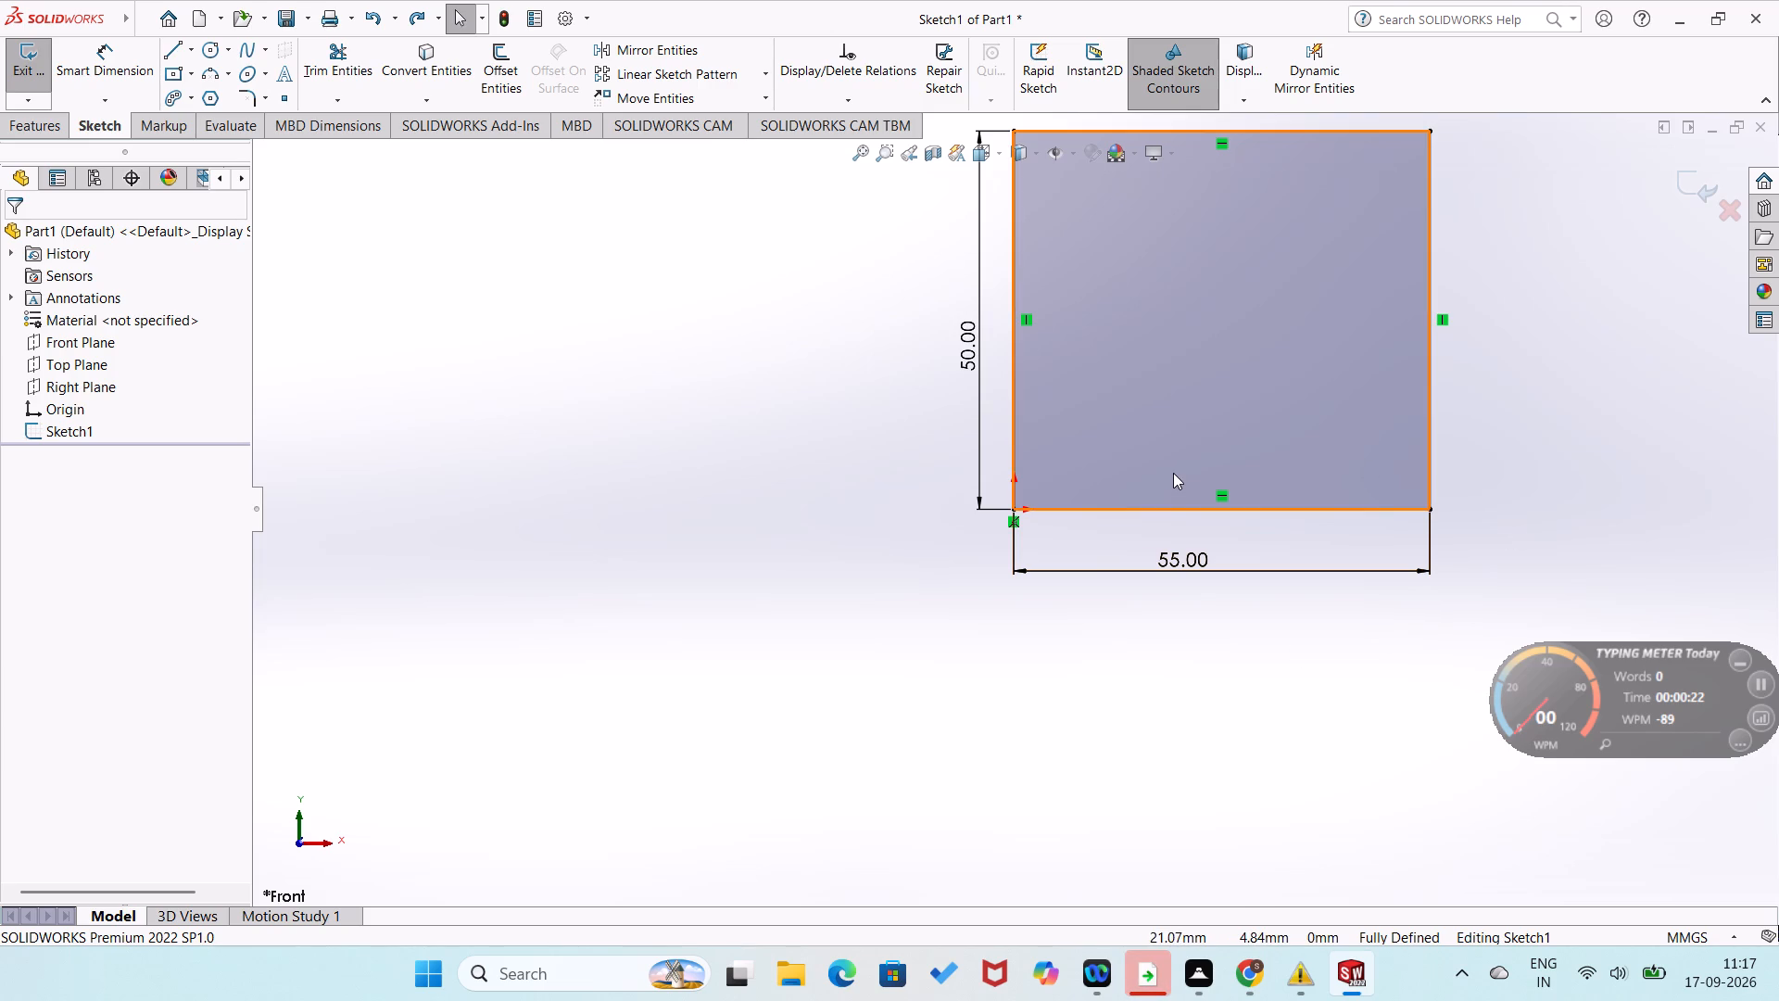
Extrude the 55 by 50 mm rectangle again as a solid block with a blind depth of 35 mm.
scroll(1173, 473, up, 1)
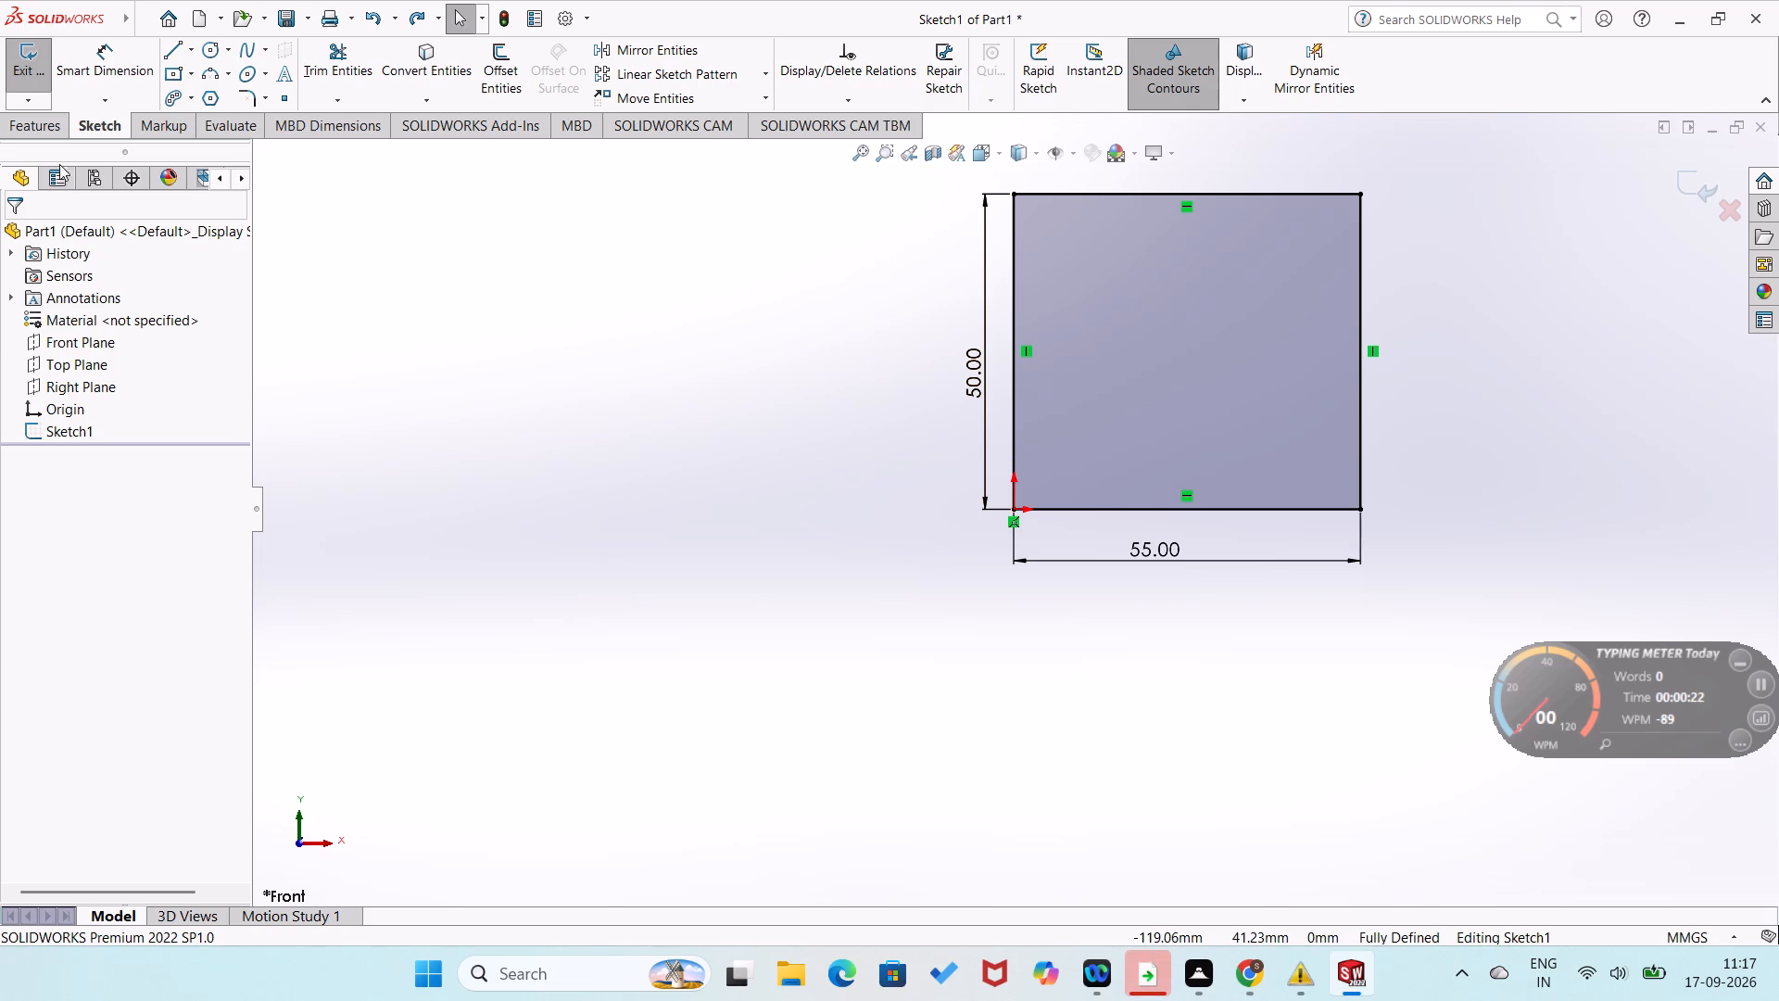
click(40, 120)
click(50, 82)
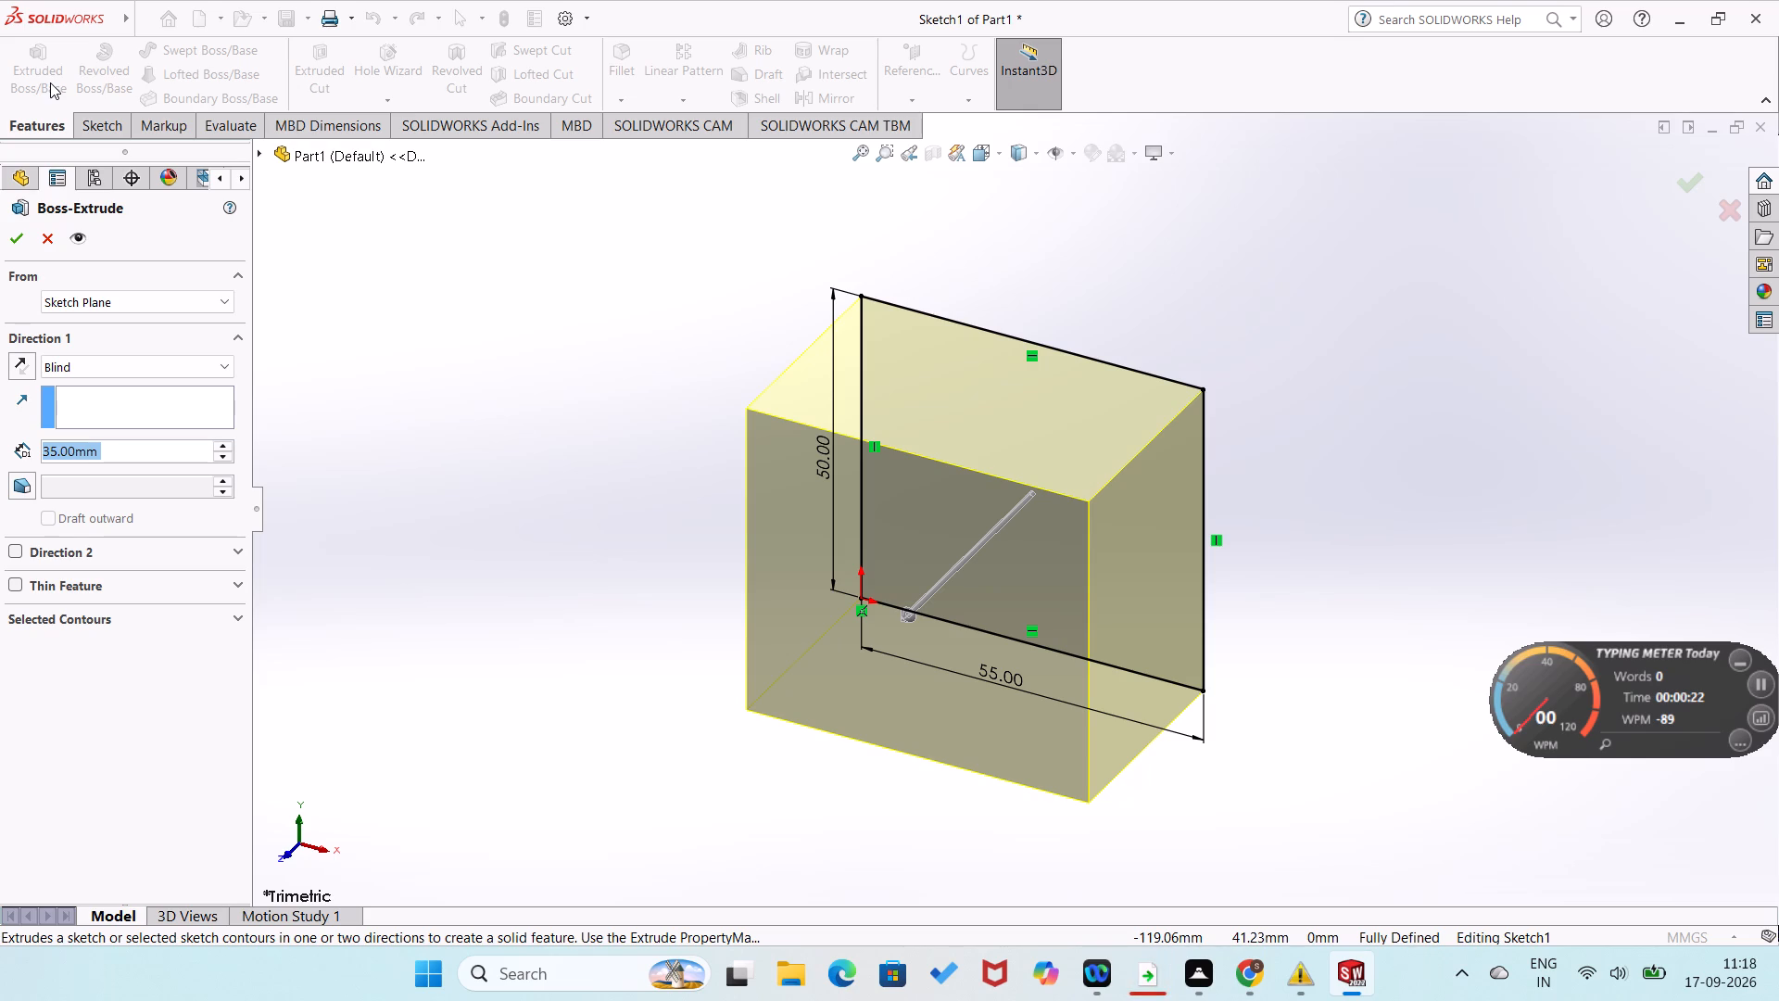
text(45)
key(Return)
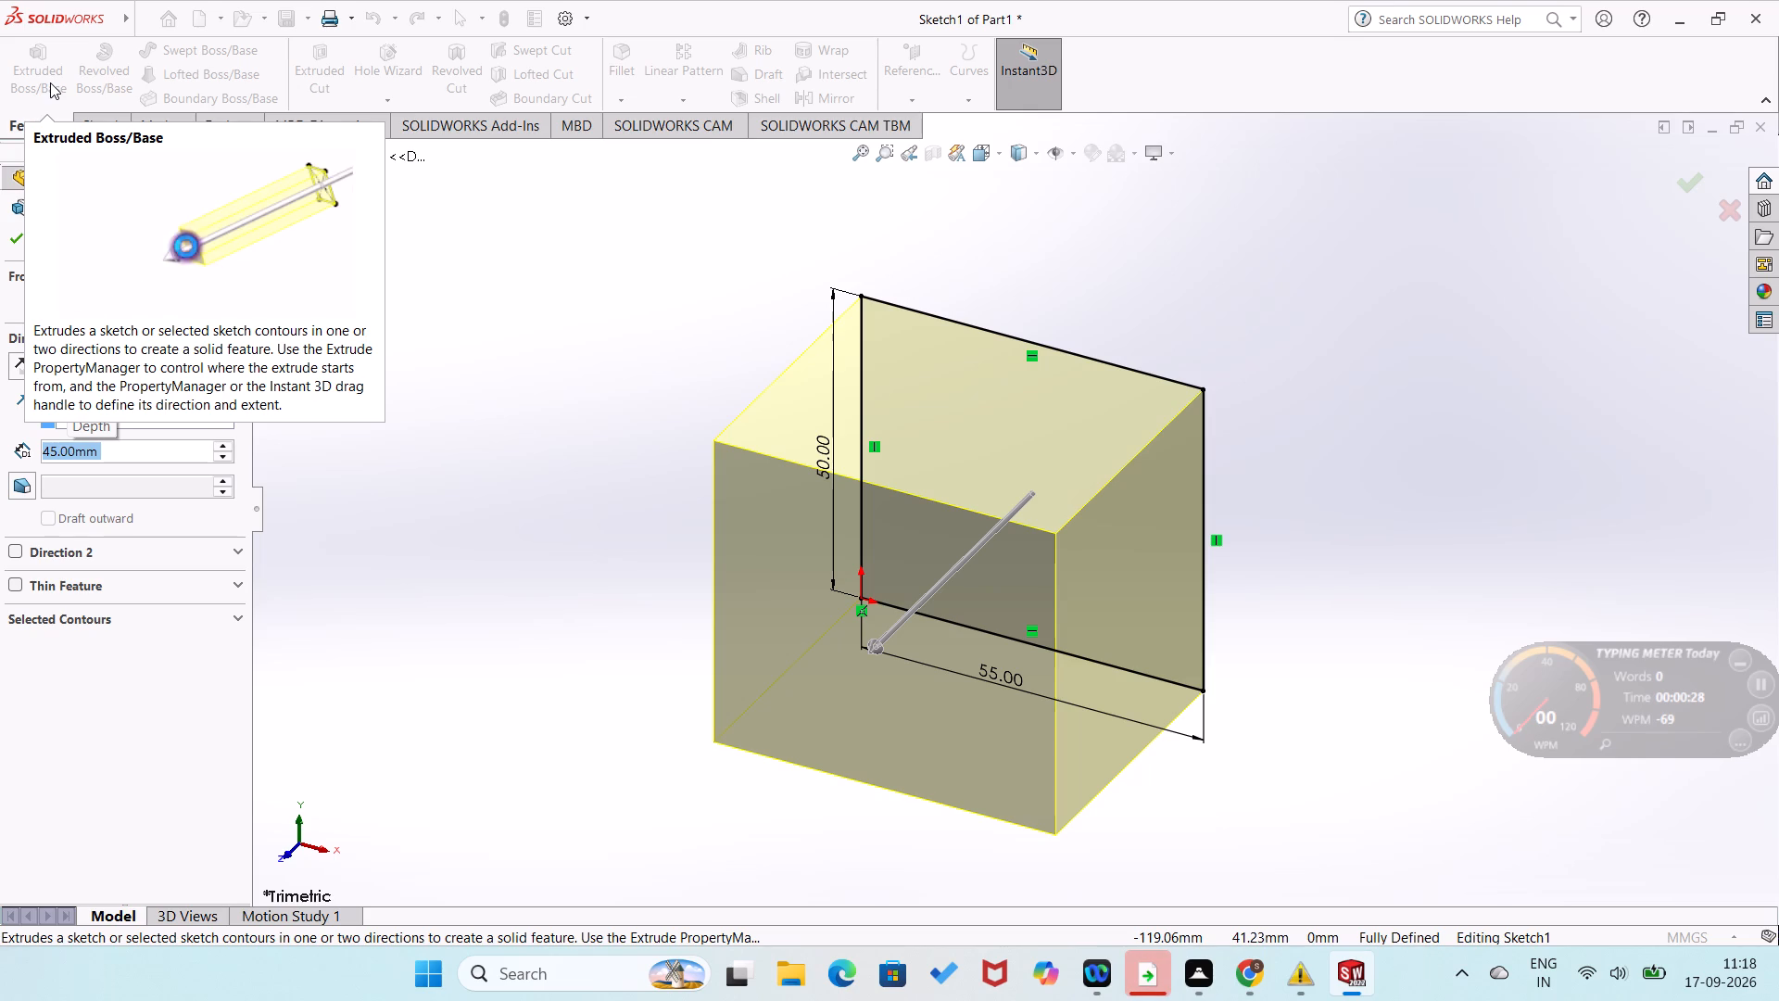
text(35)
key(Return)
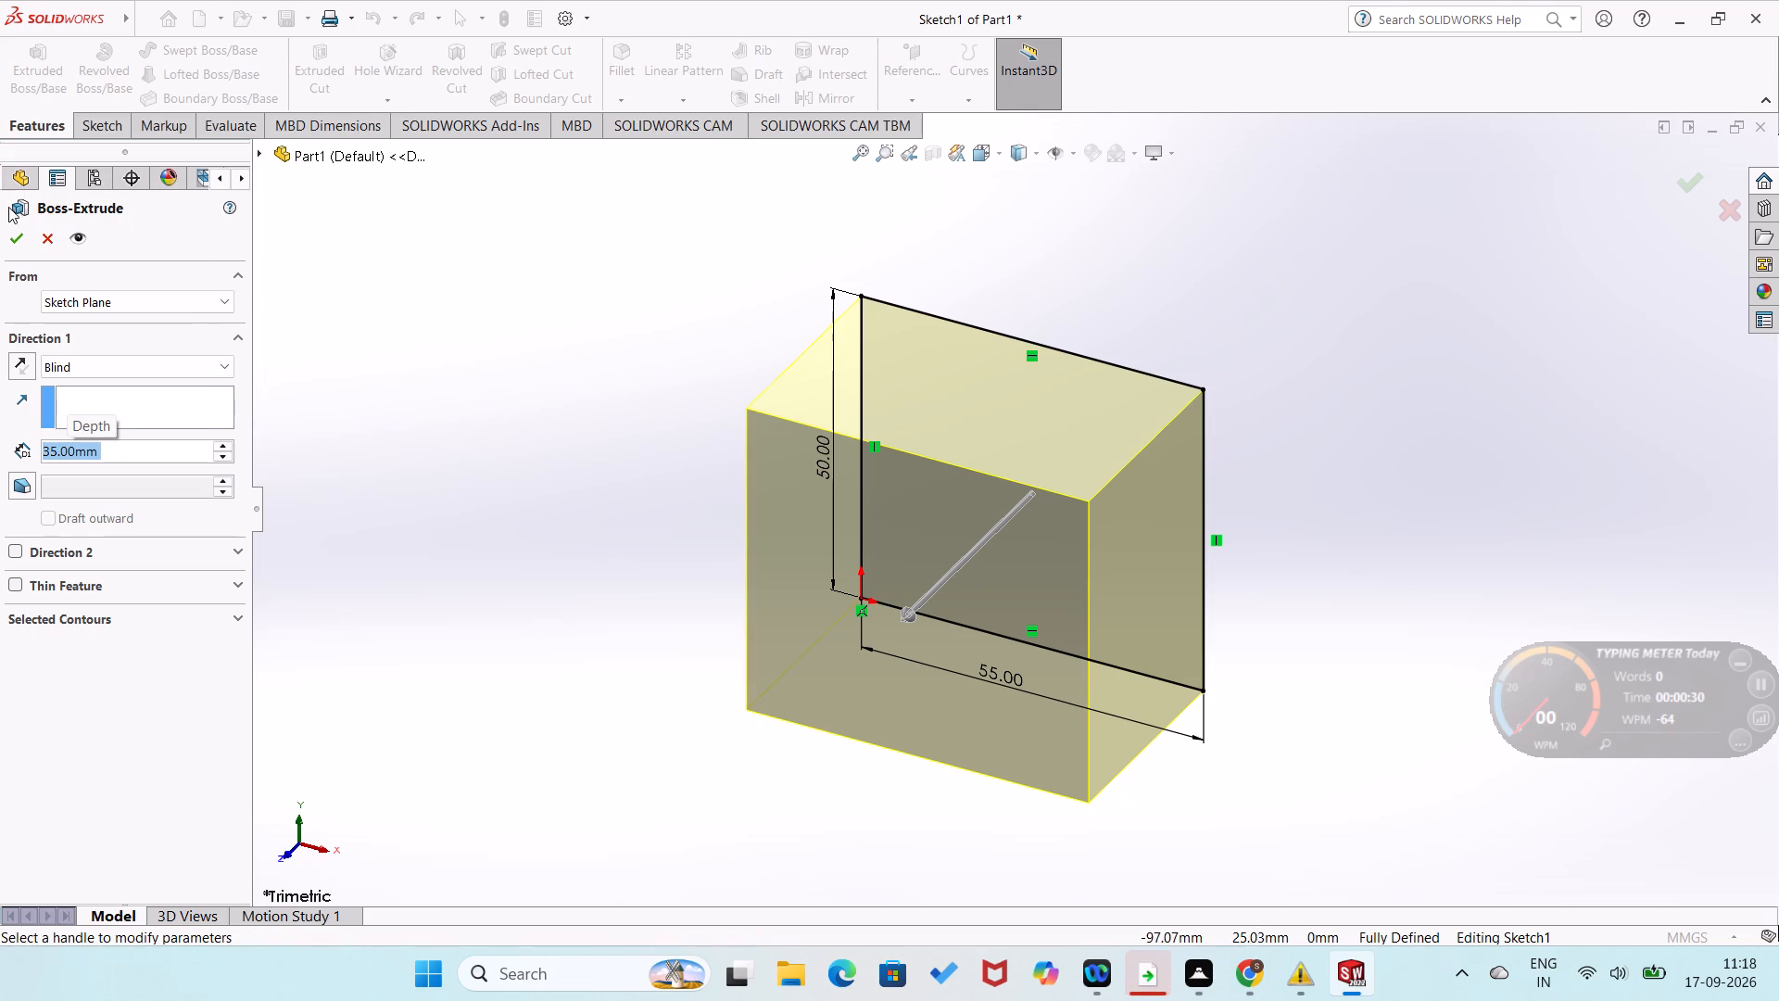
click(19, 234)
click(439, 510)
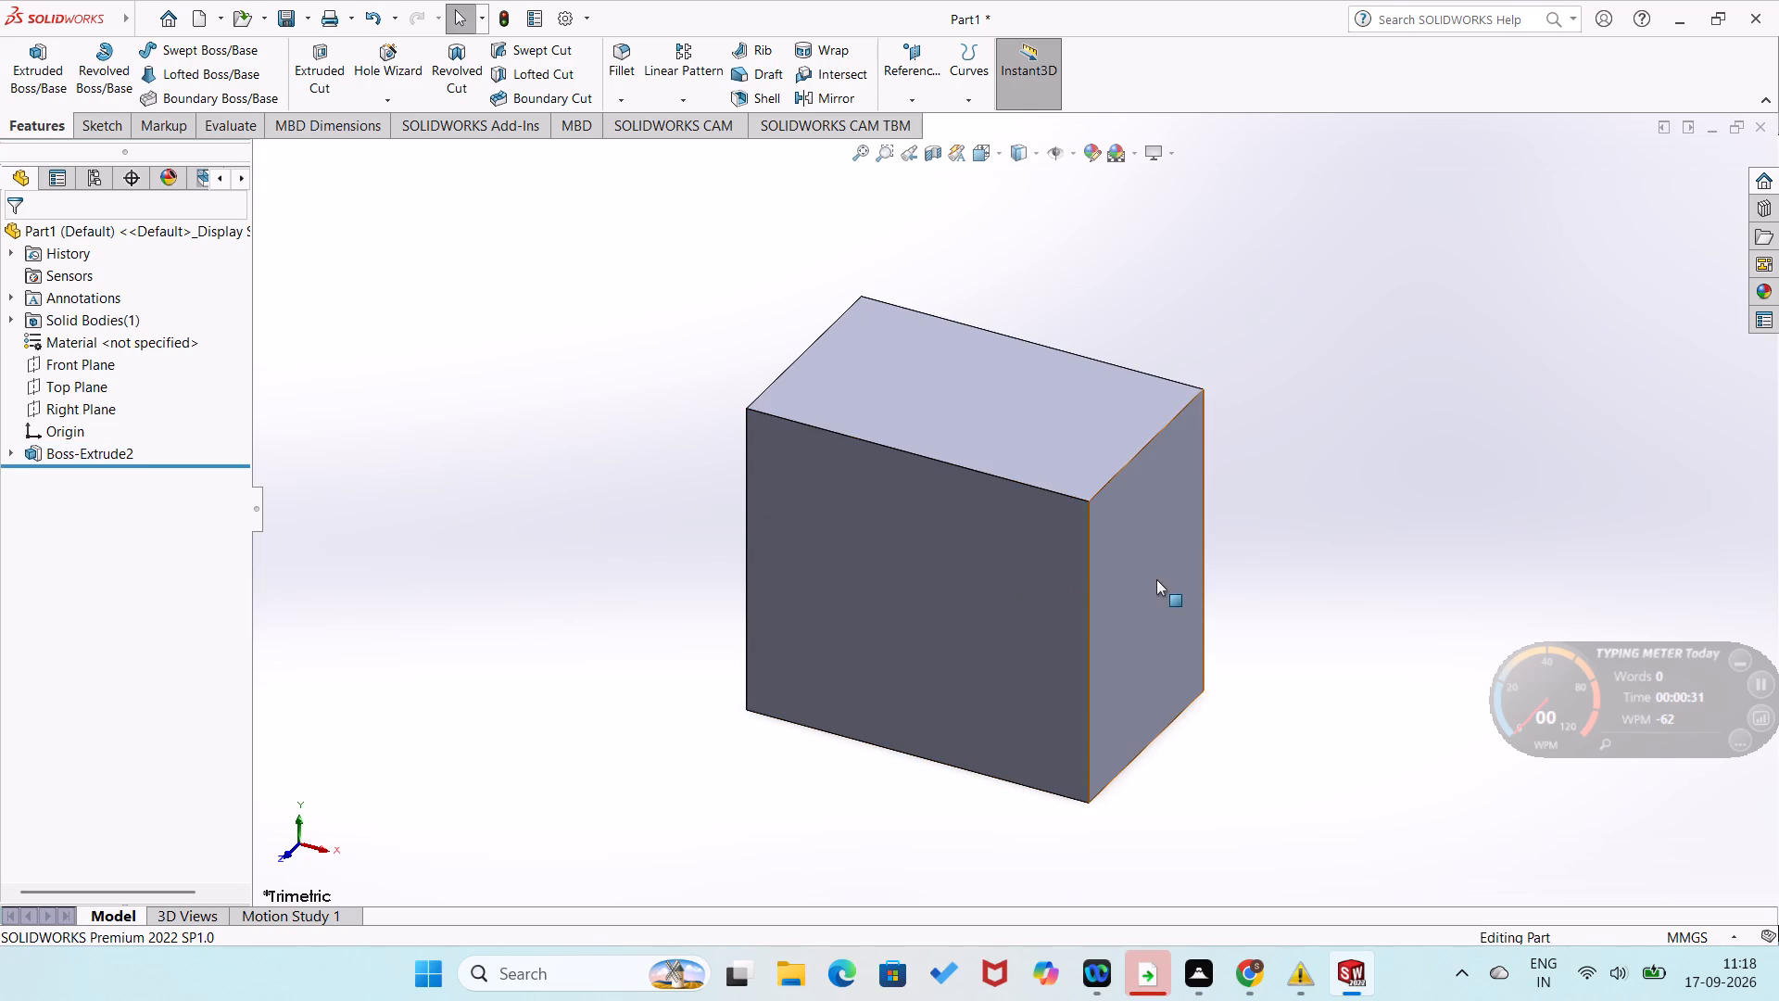
Start a new sketch on the block's top face.
click(1035, 379)
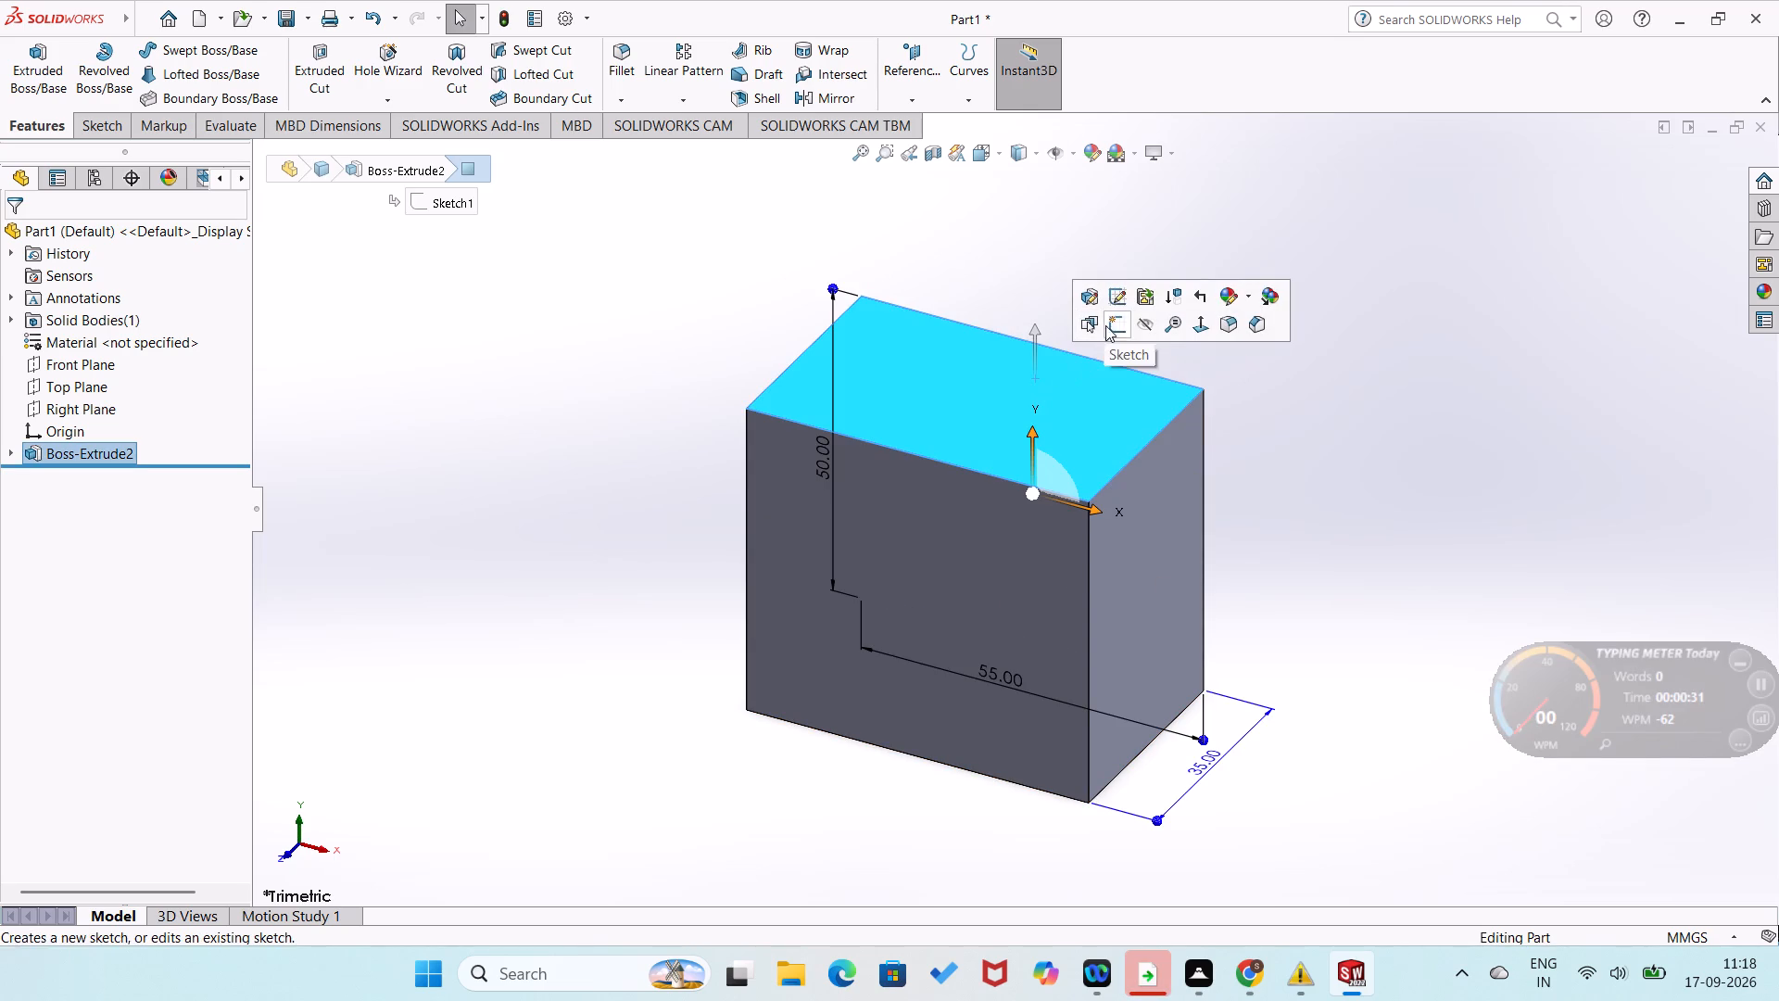
click(1117, 321)
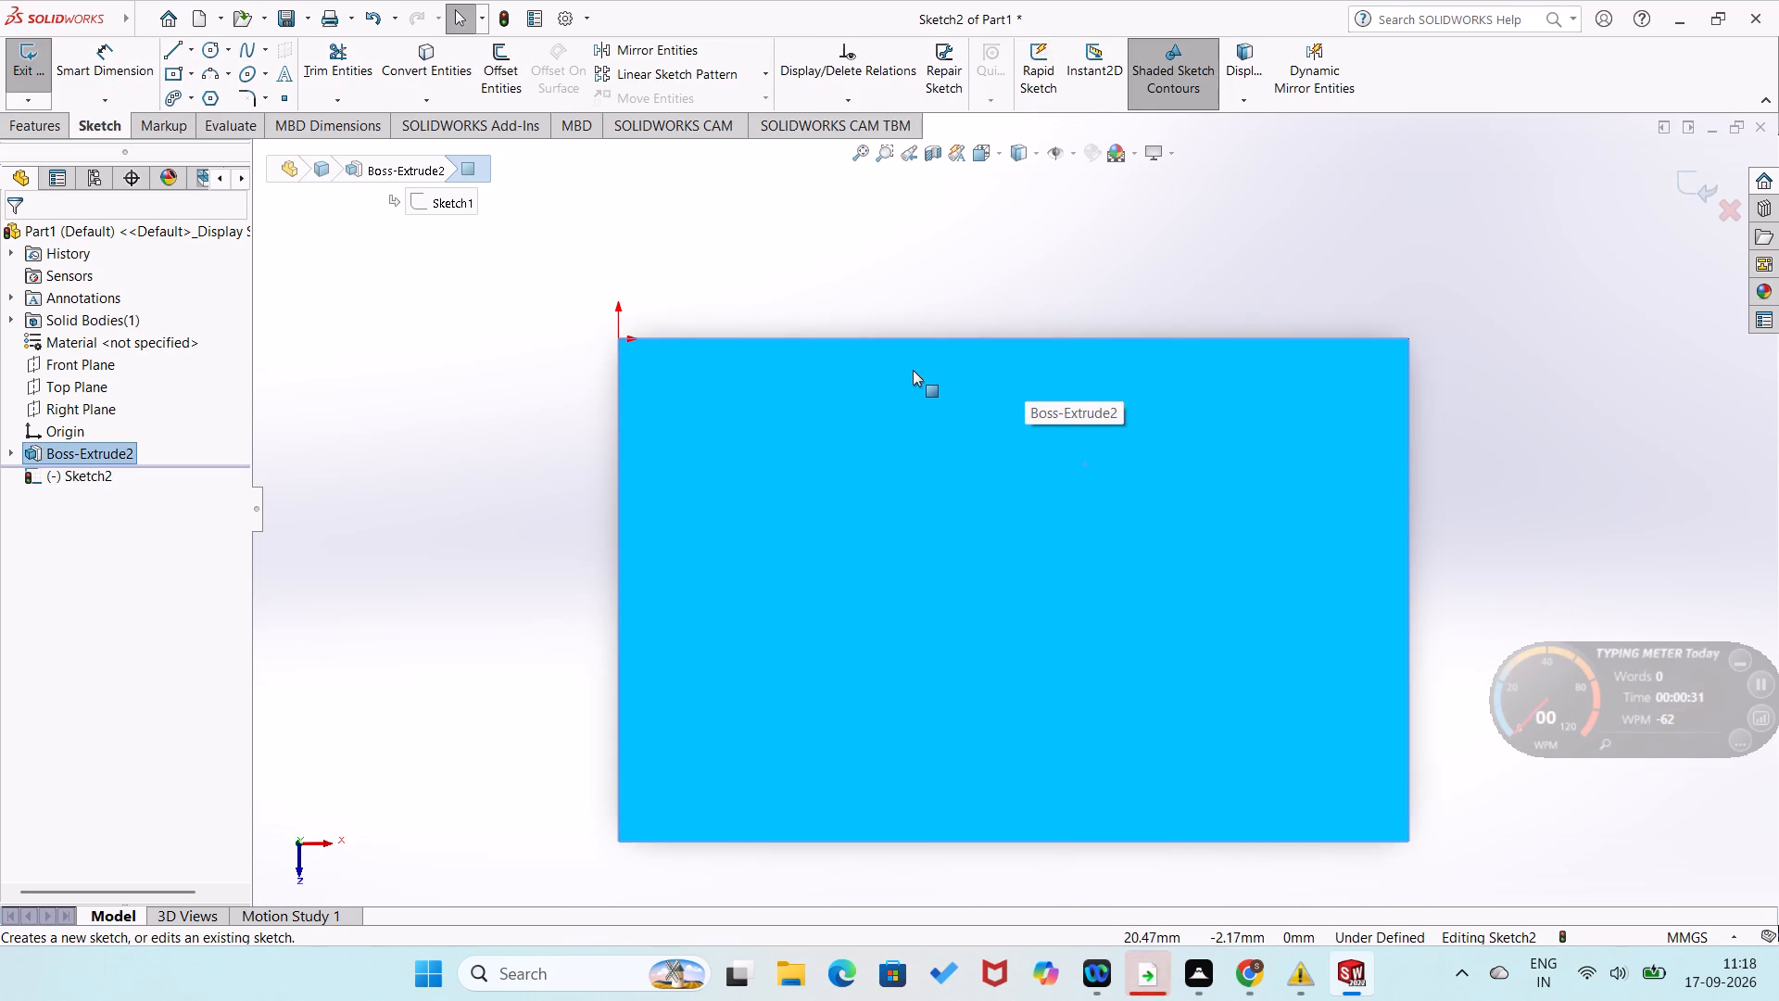
click(523, 369)
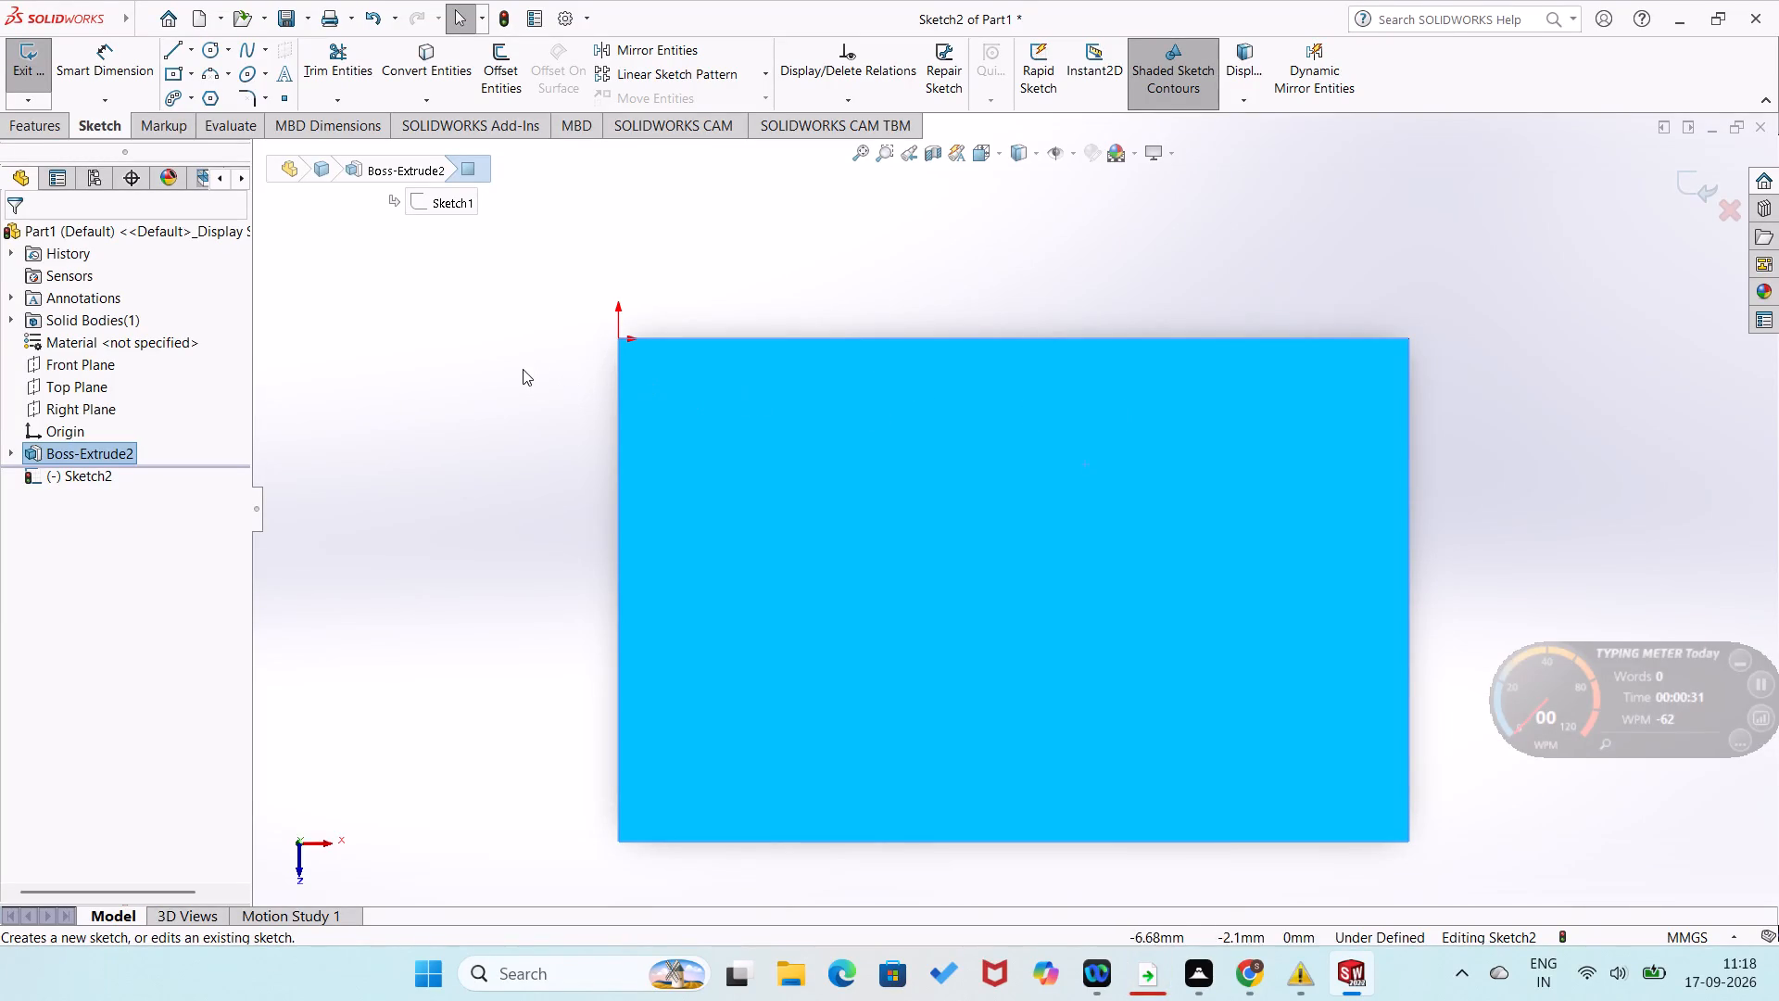
click(545, 295)
Sketch a closed U-shaped line profile outward from the top face's full rear edge, with raised ends about 8 mm and 9 mm wide.
click(161, 55)
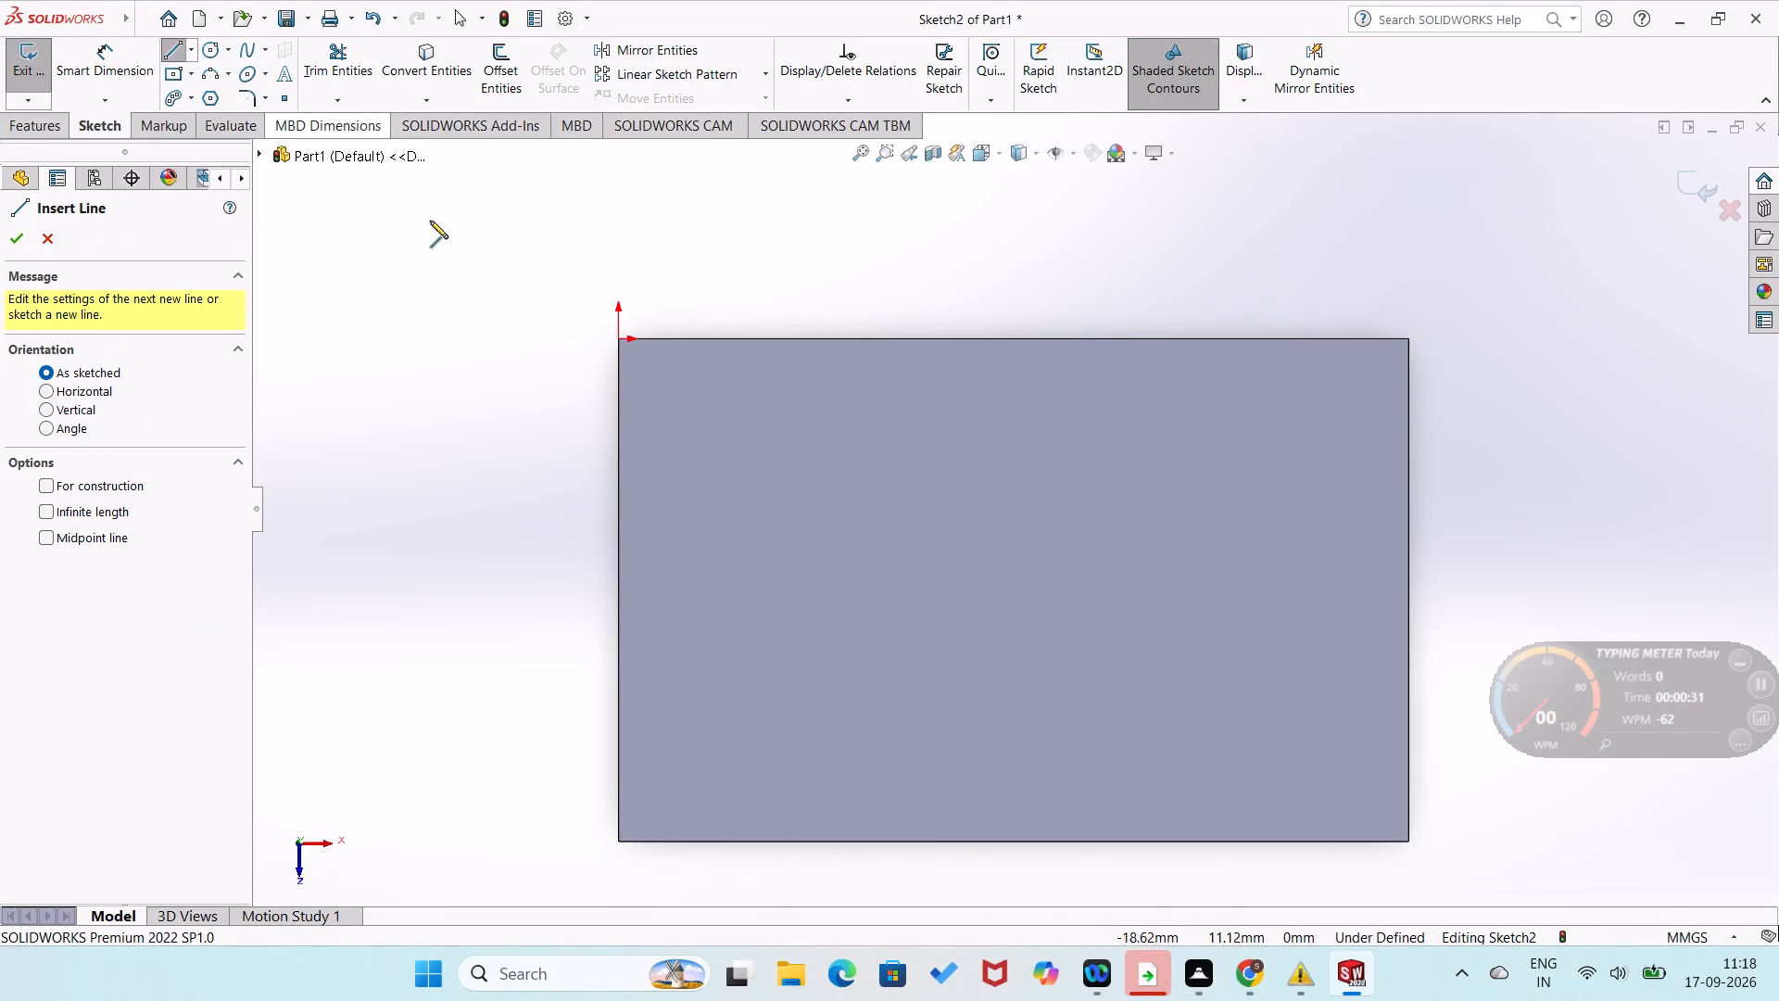
click(618, 337)
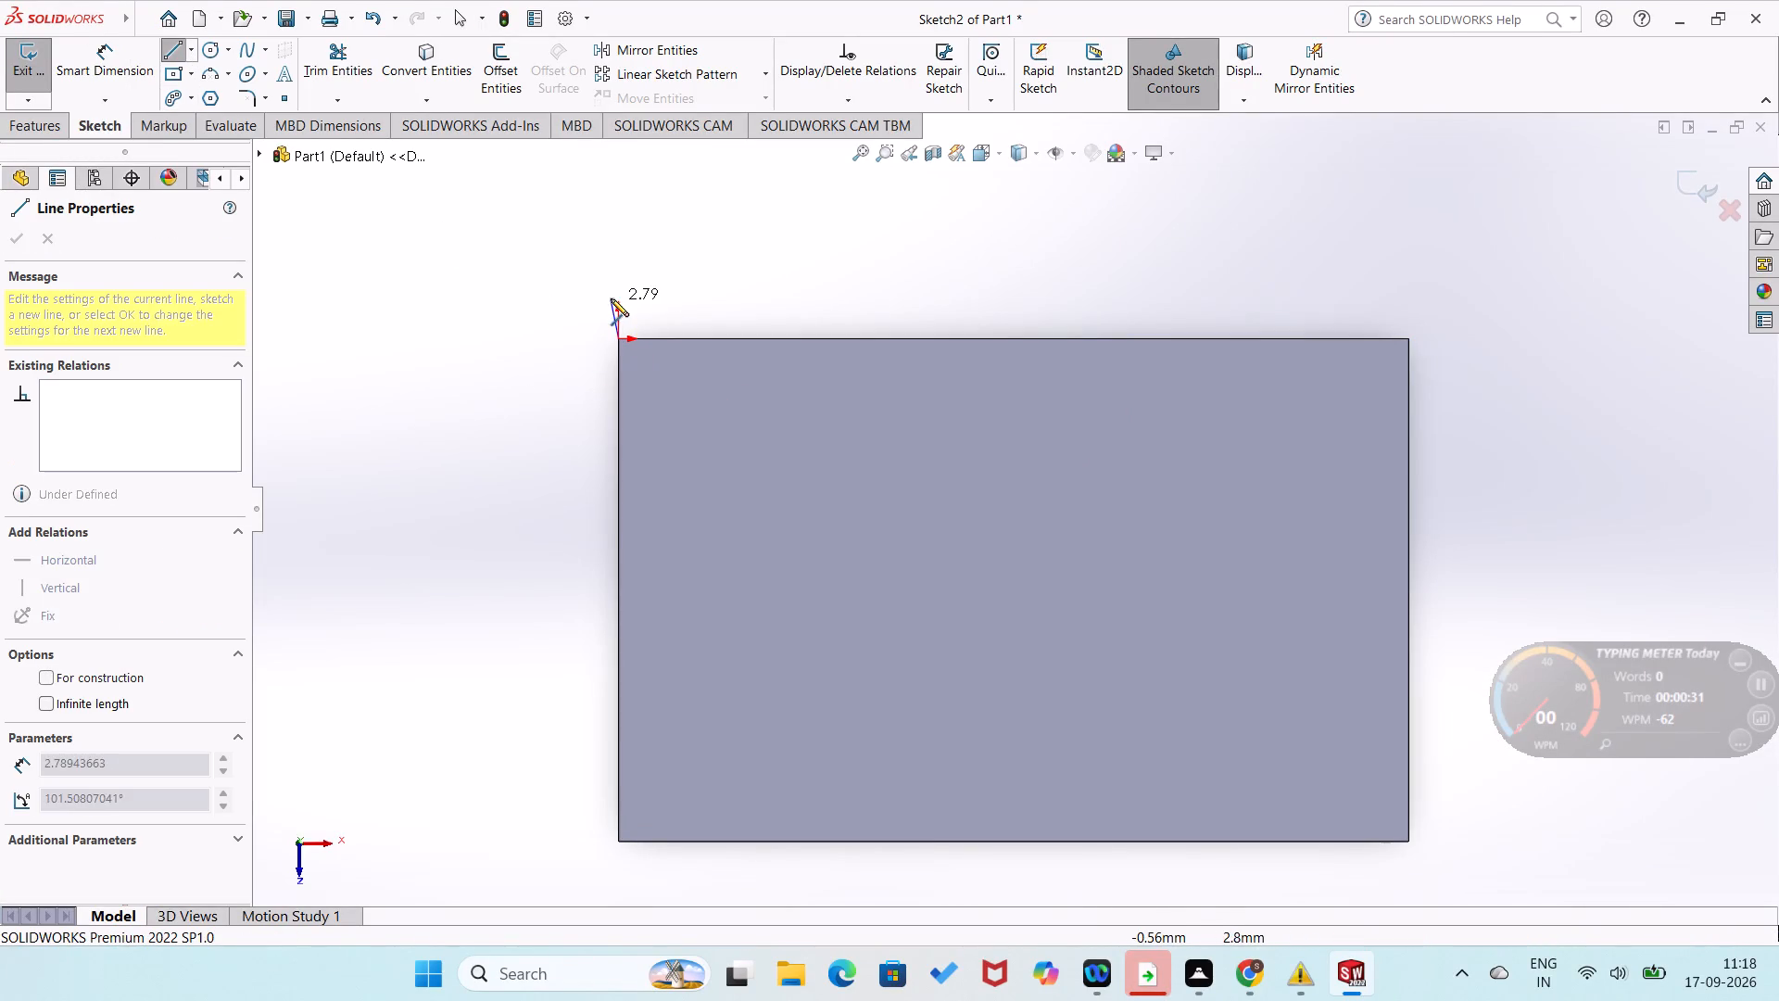
click(618, 233)
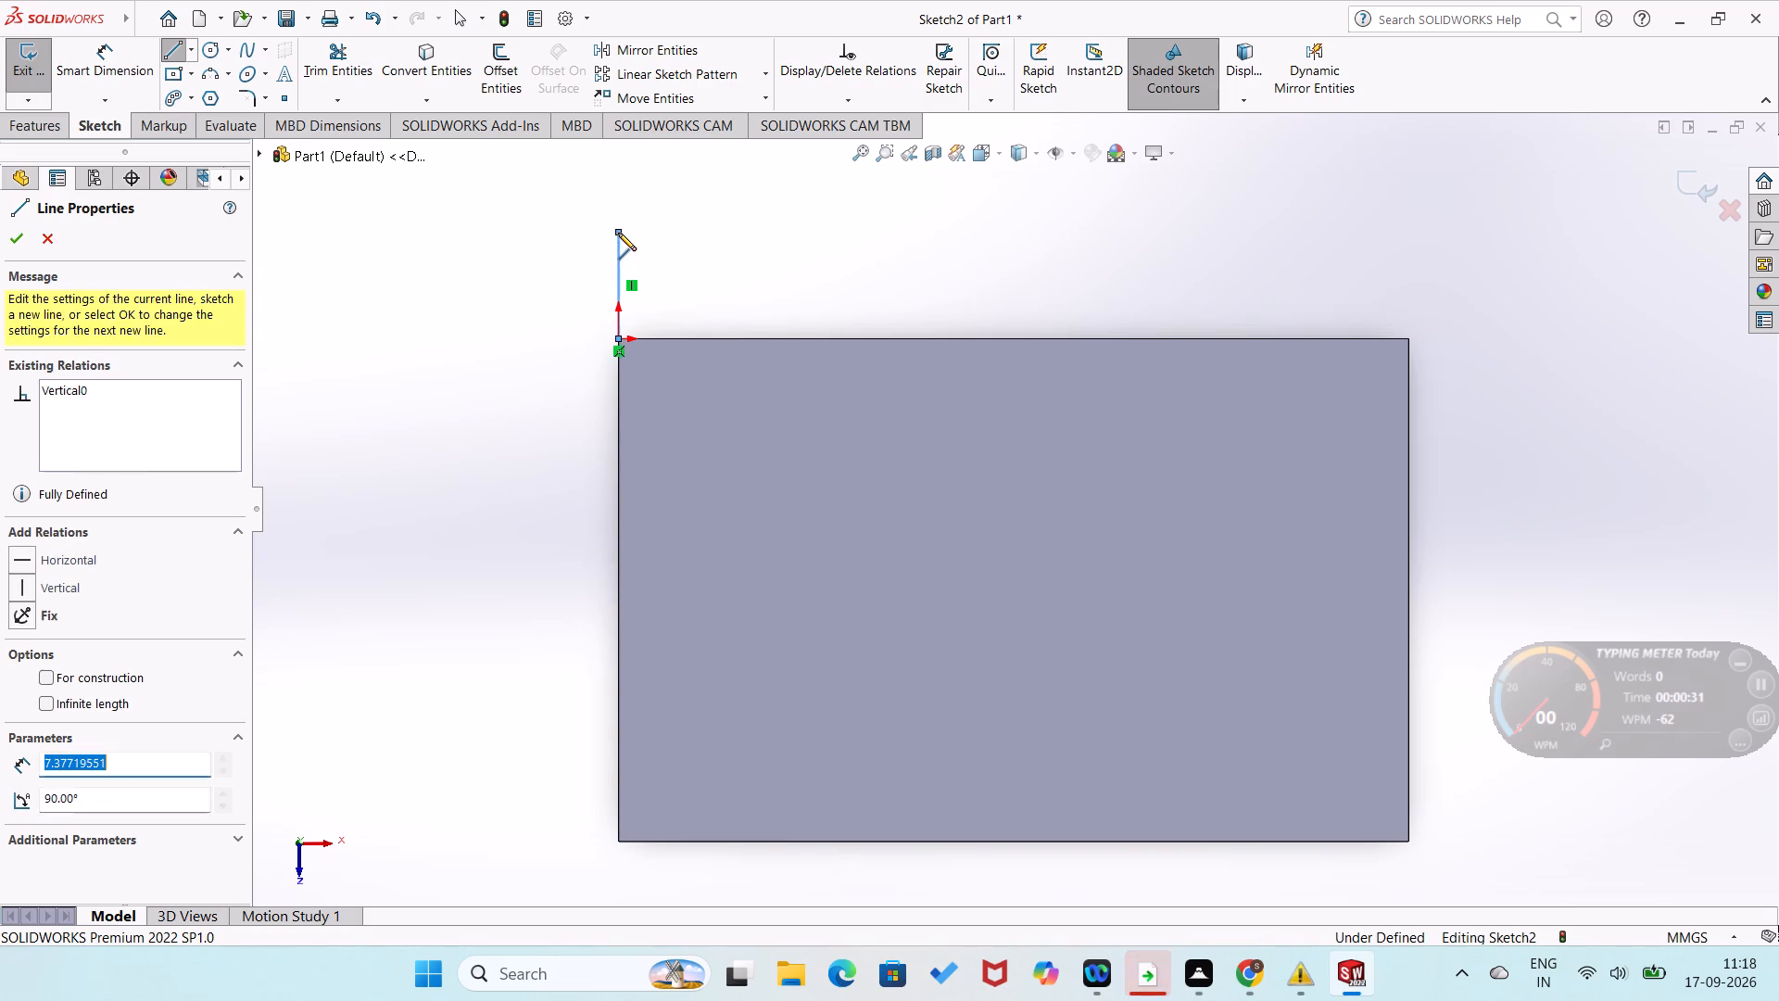
click(731, 235)
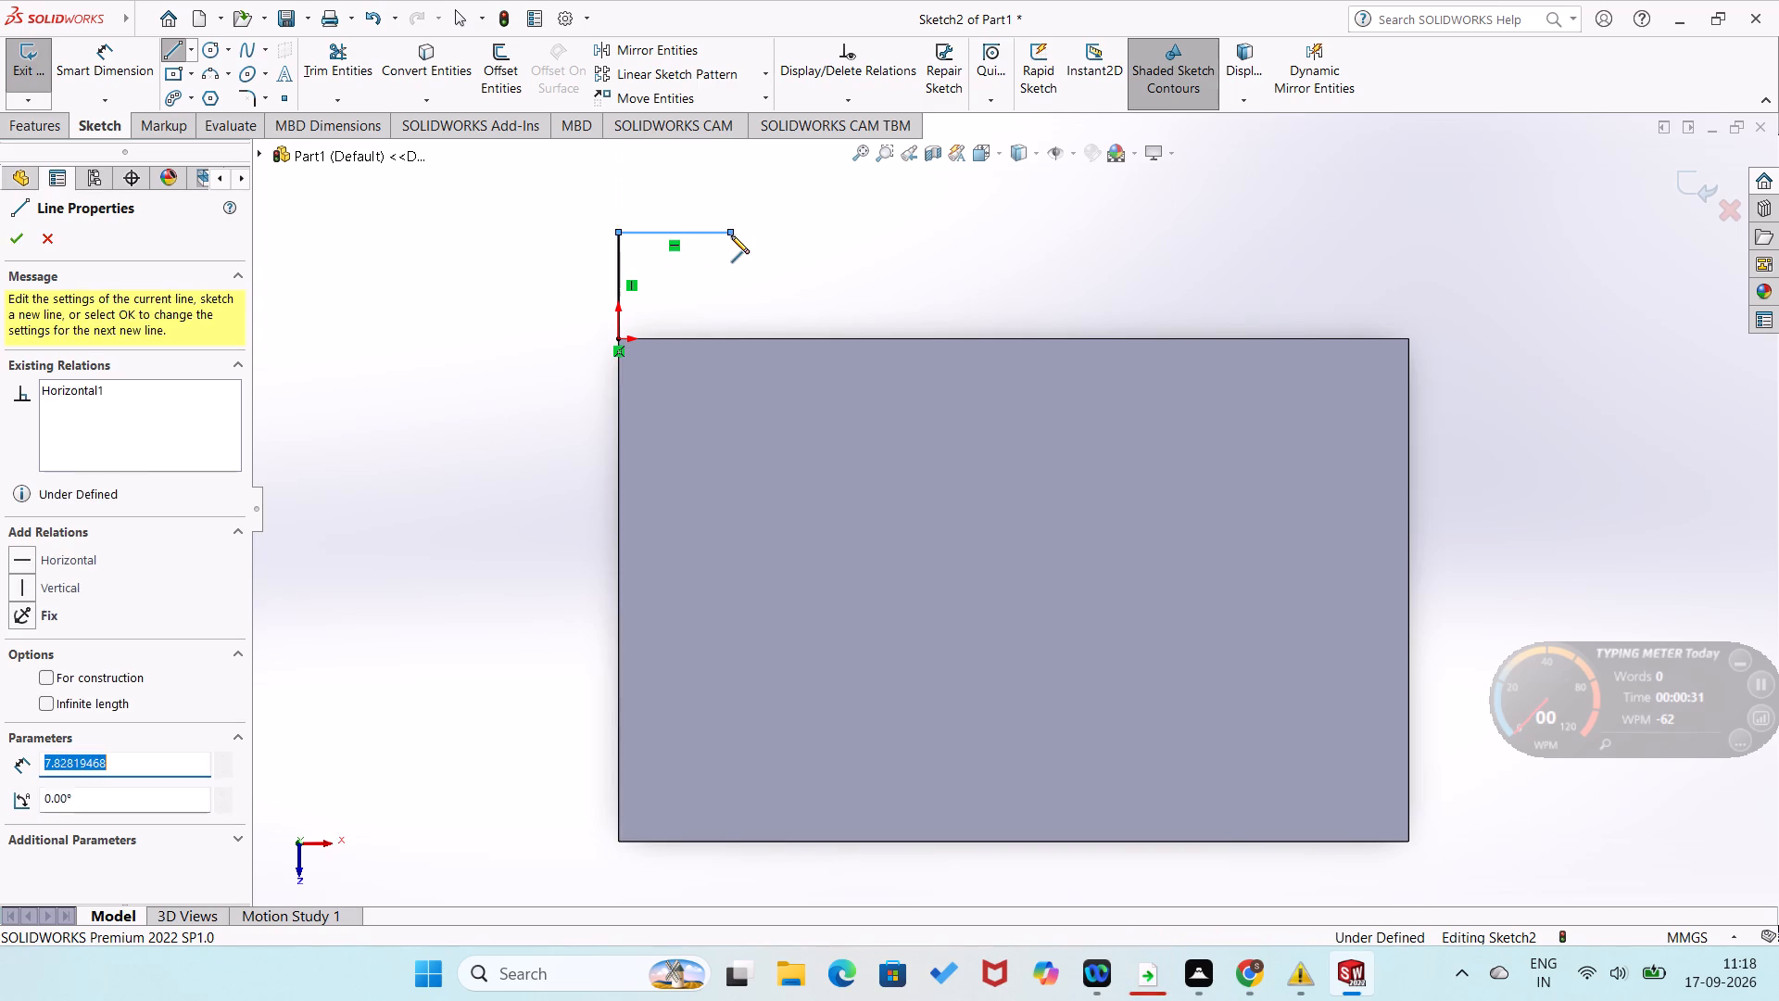
click(732, 297)
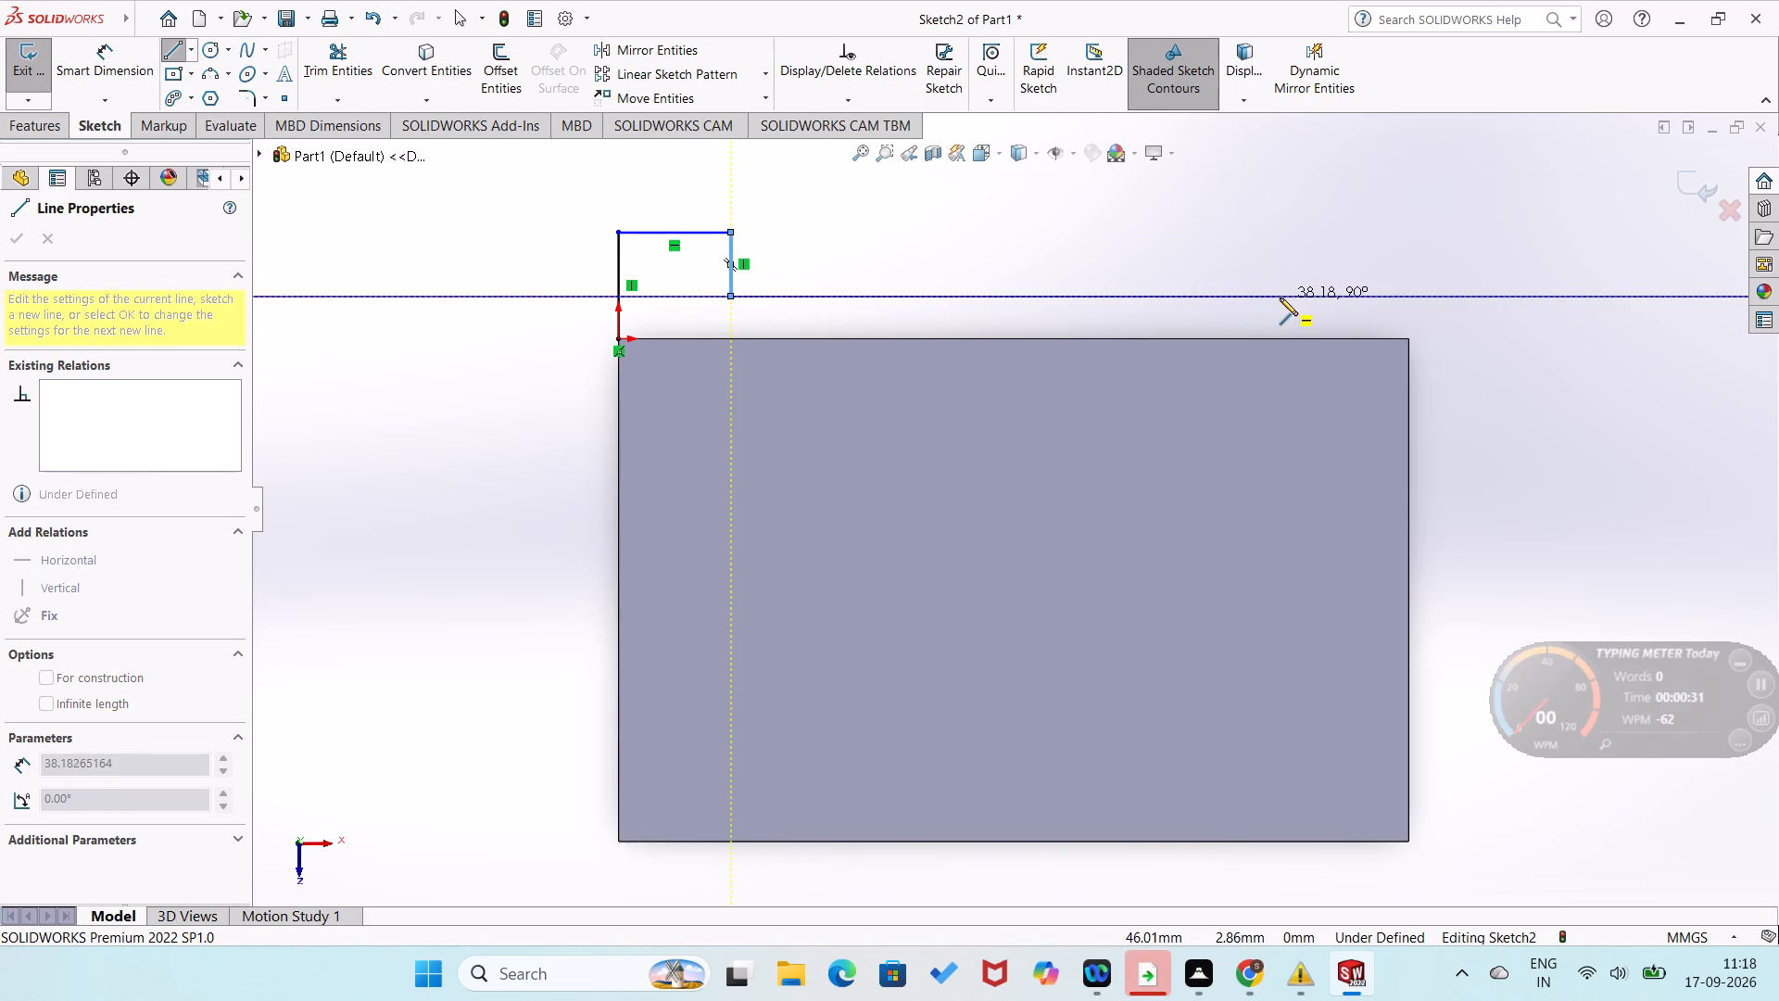
click(1280, 298)
click(1281, 215)
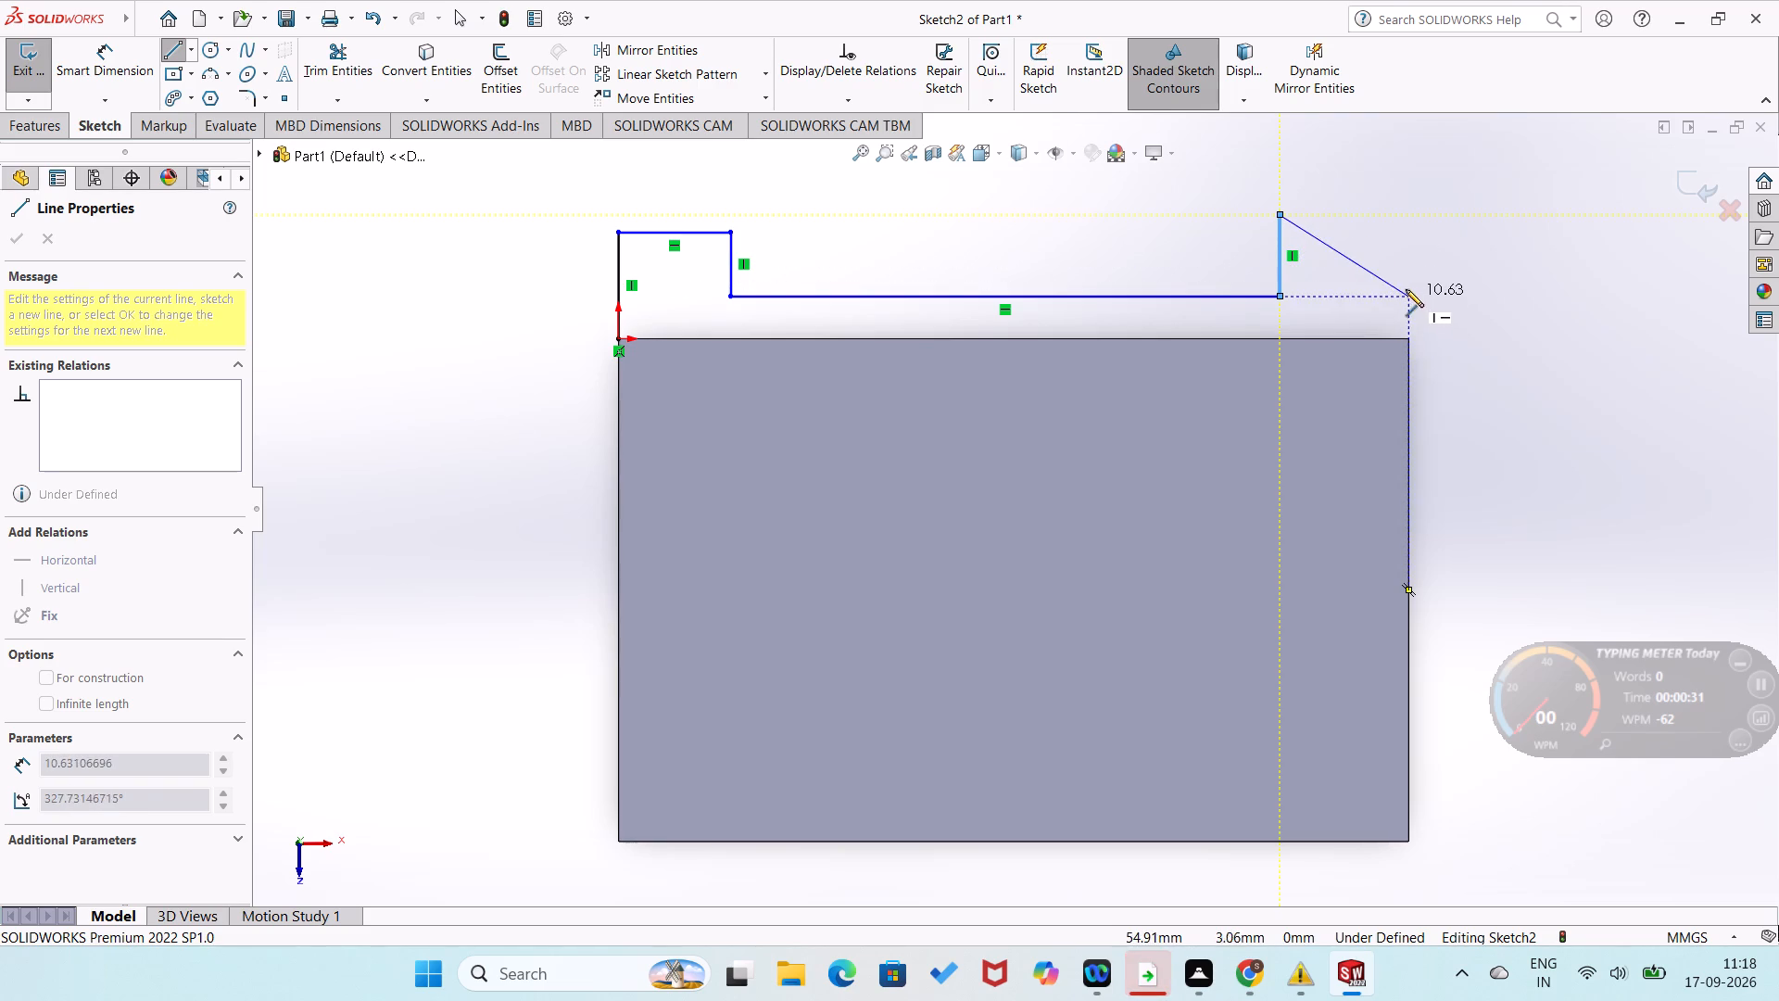
click(1409, 216)
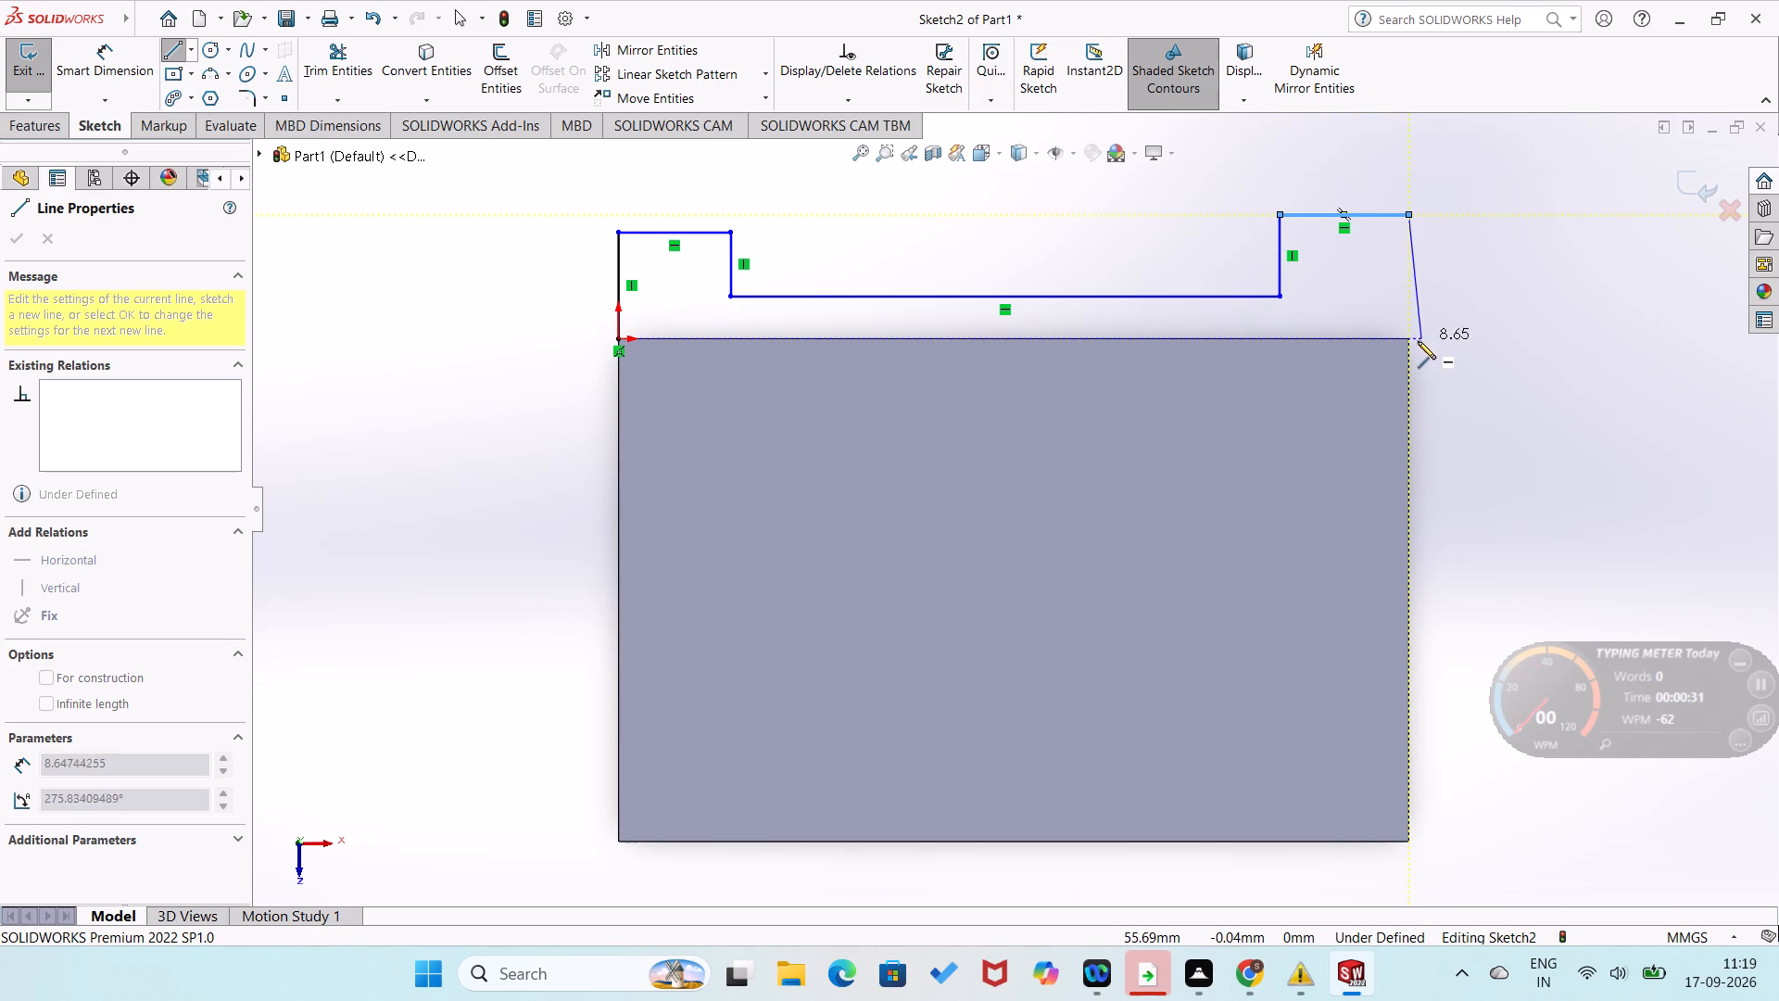
click(1405, 336)
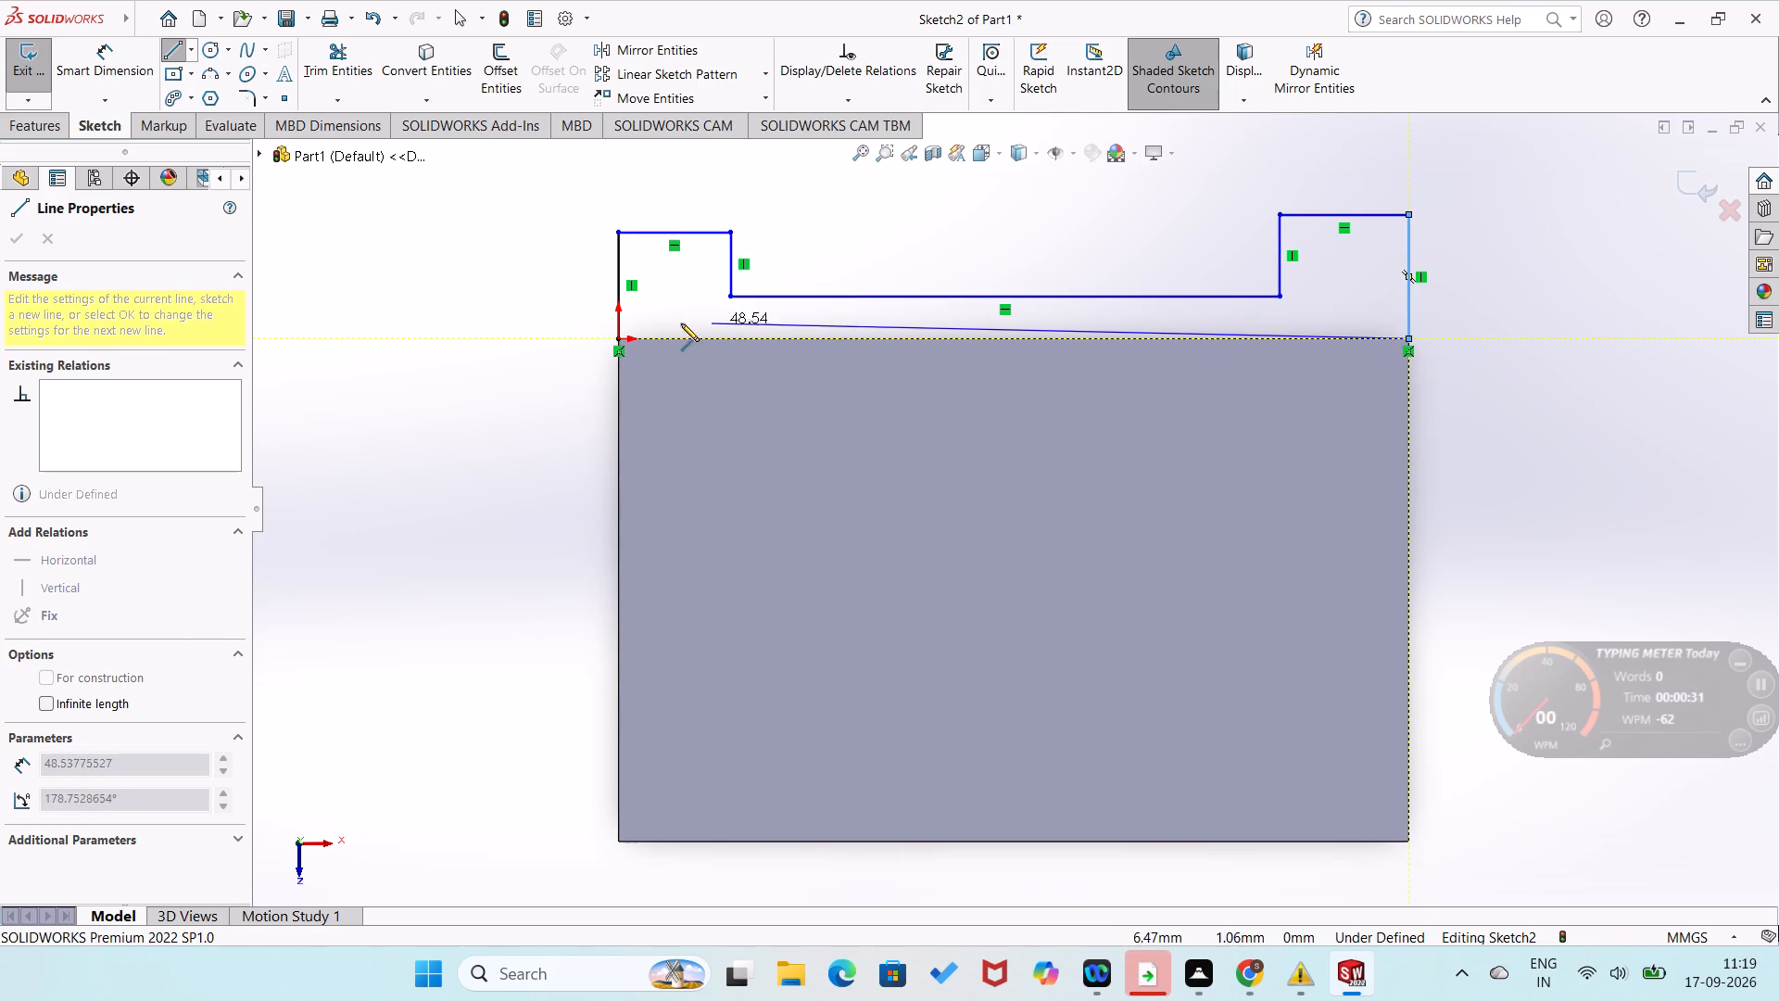
click(620, 336)
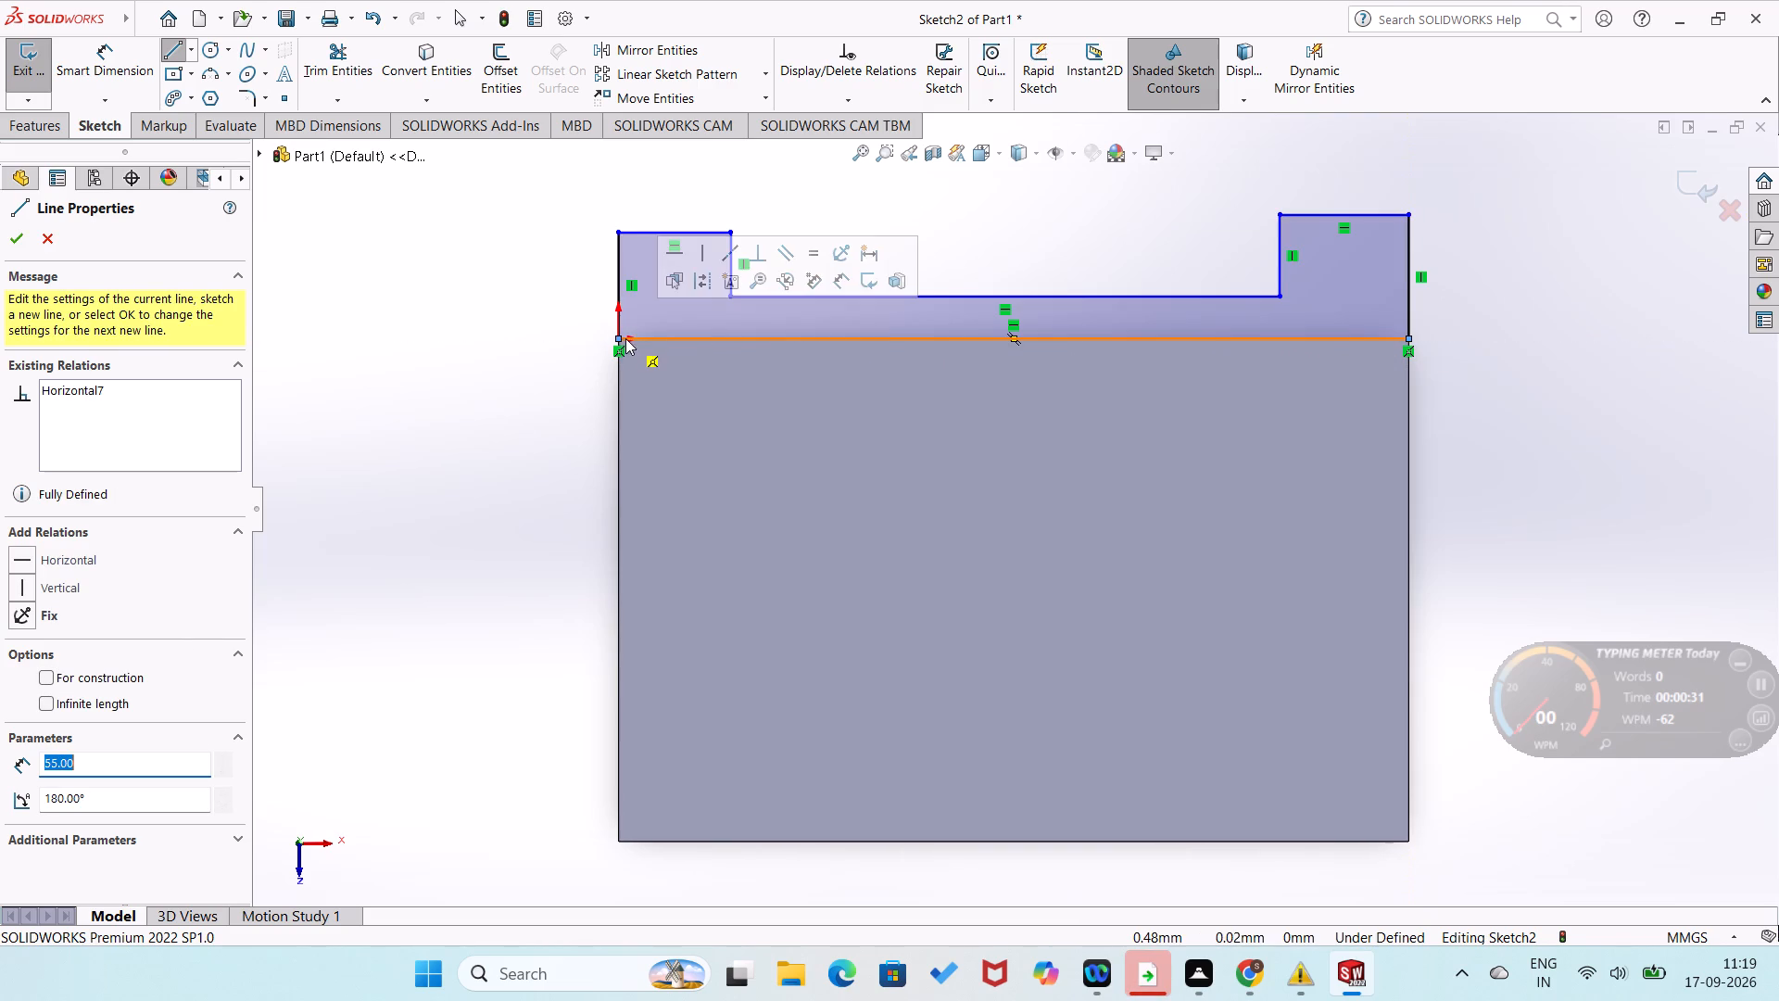
right_click(625, 338)
click(665, 349)
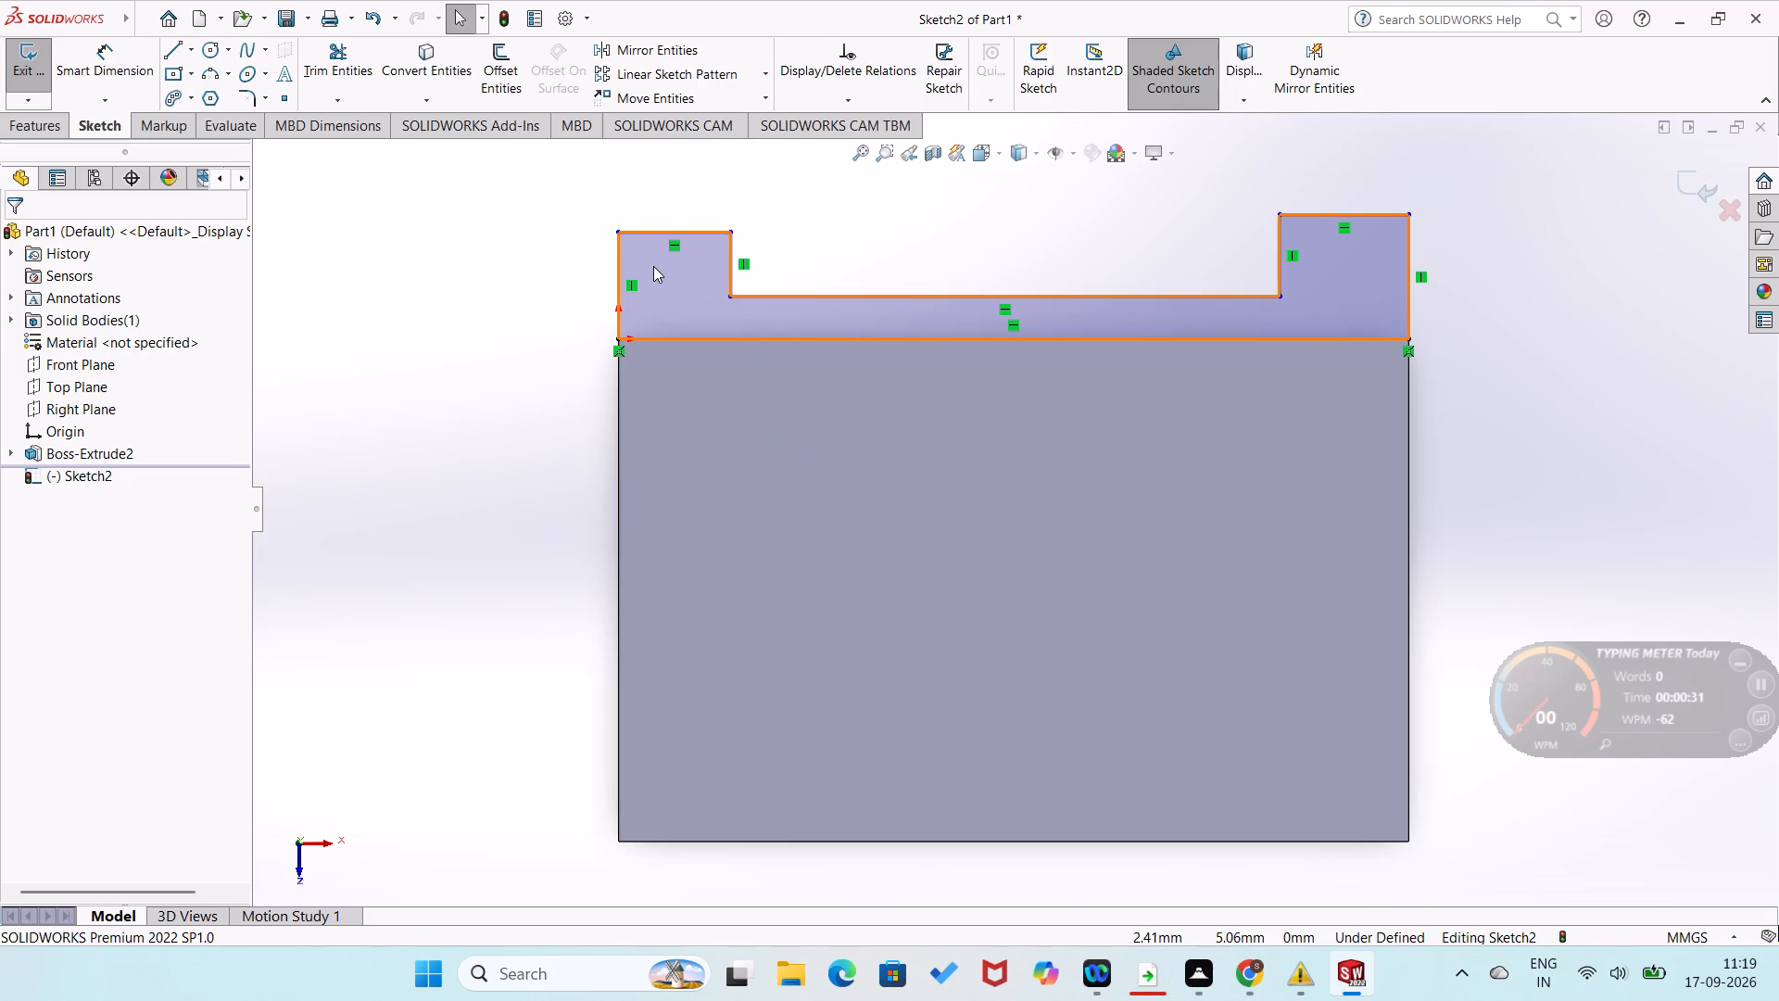
key(Escape)
Apply an Equal relation to the outer horizontal edges of the profile's two raised ends.
click(692, 233)
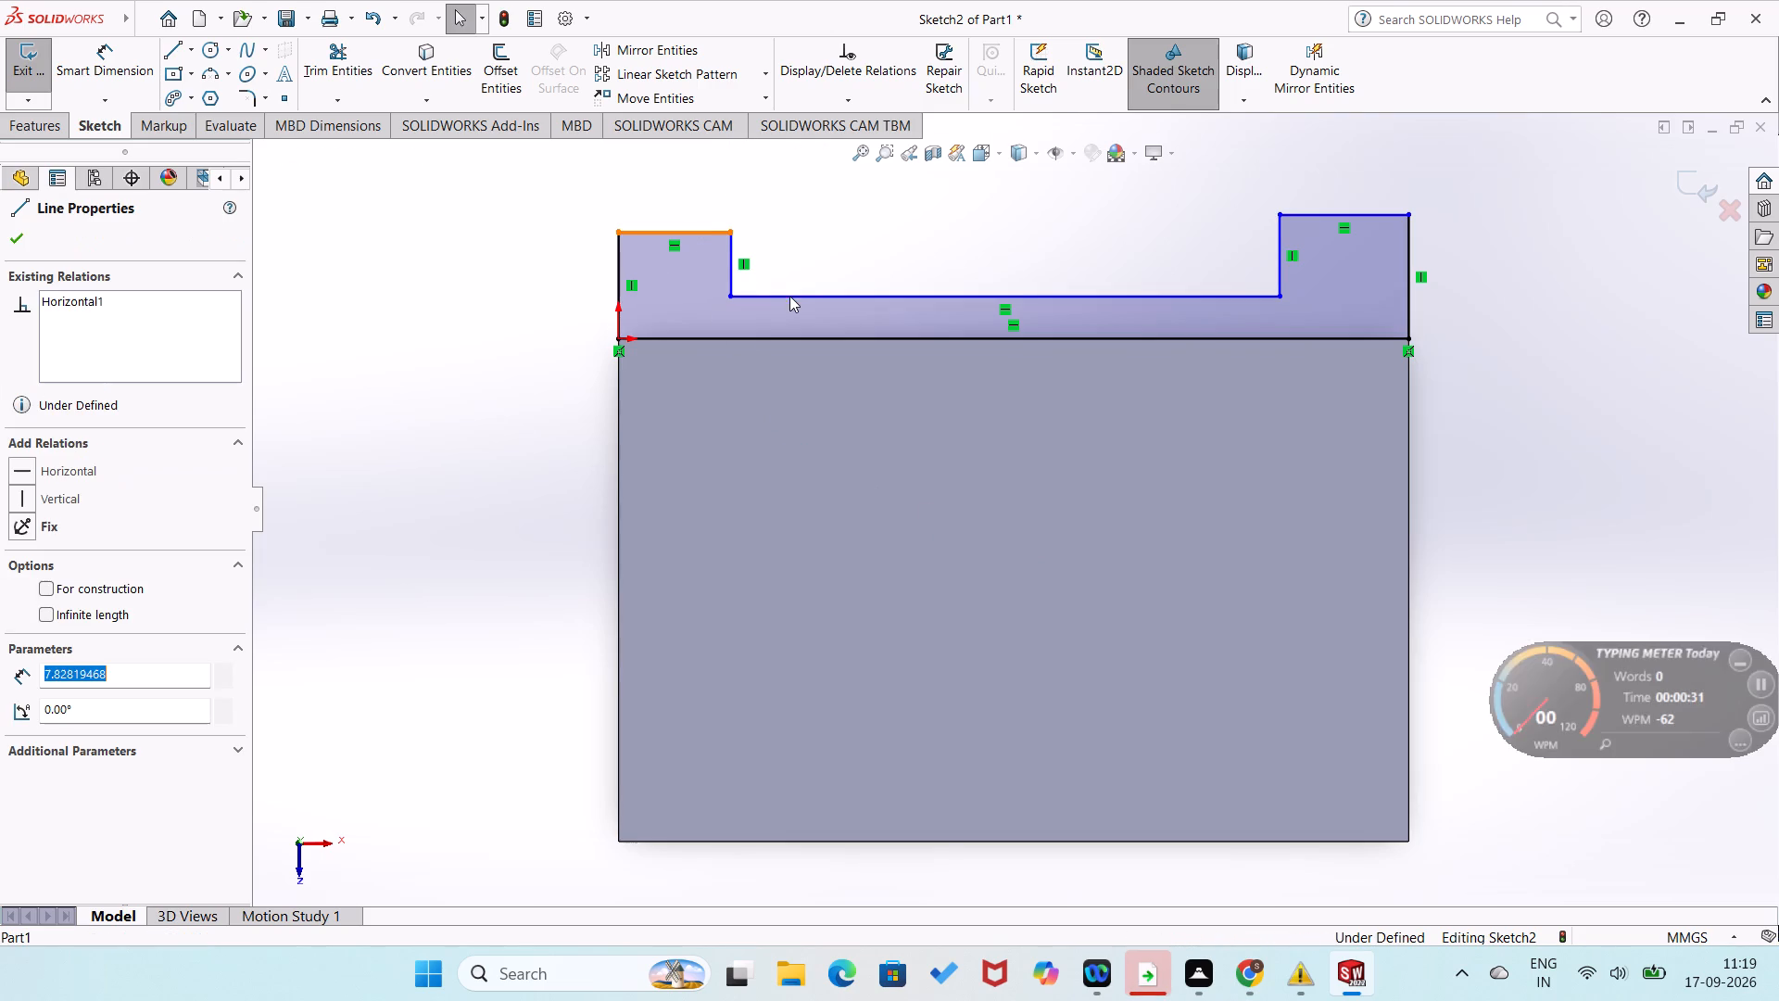
ctrl+click(1384, 215)
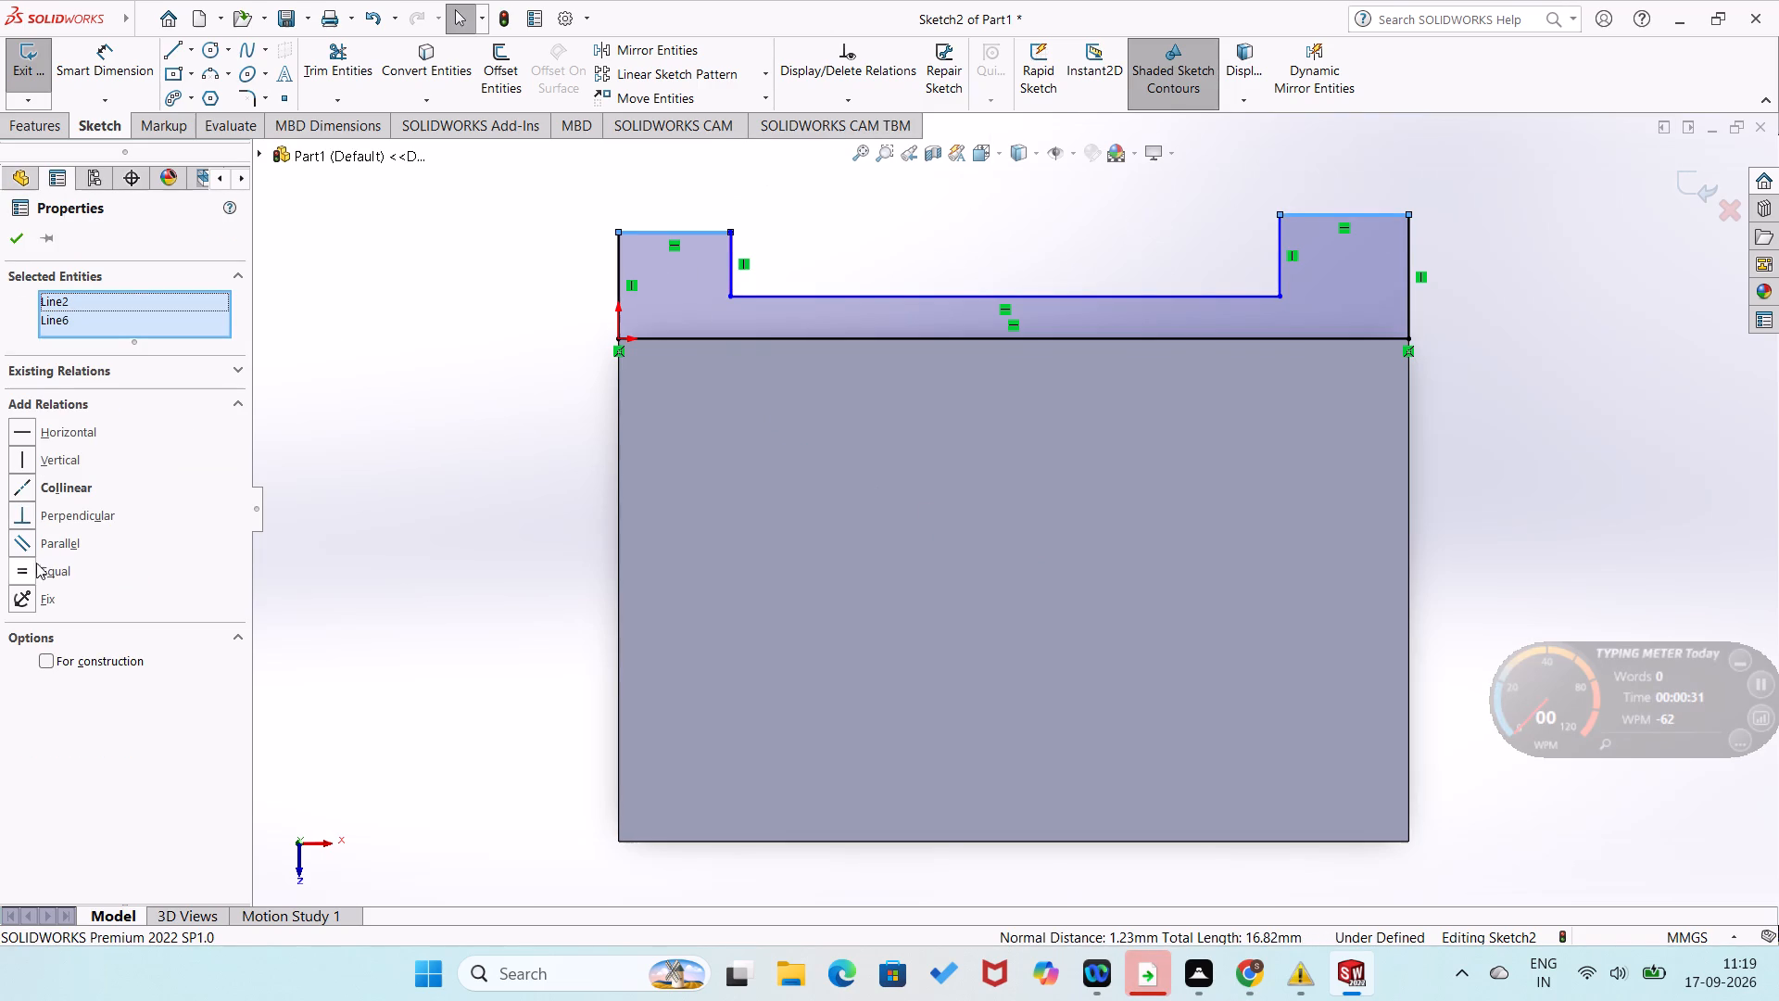
click(24, 570)
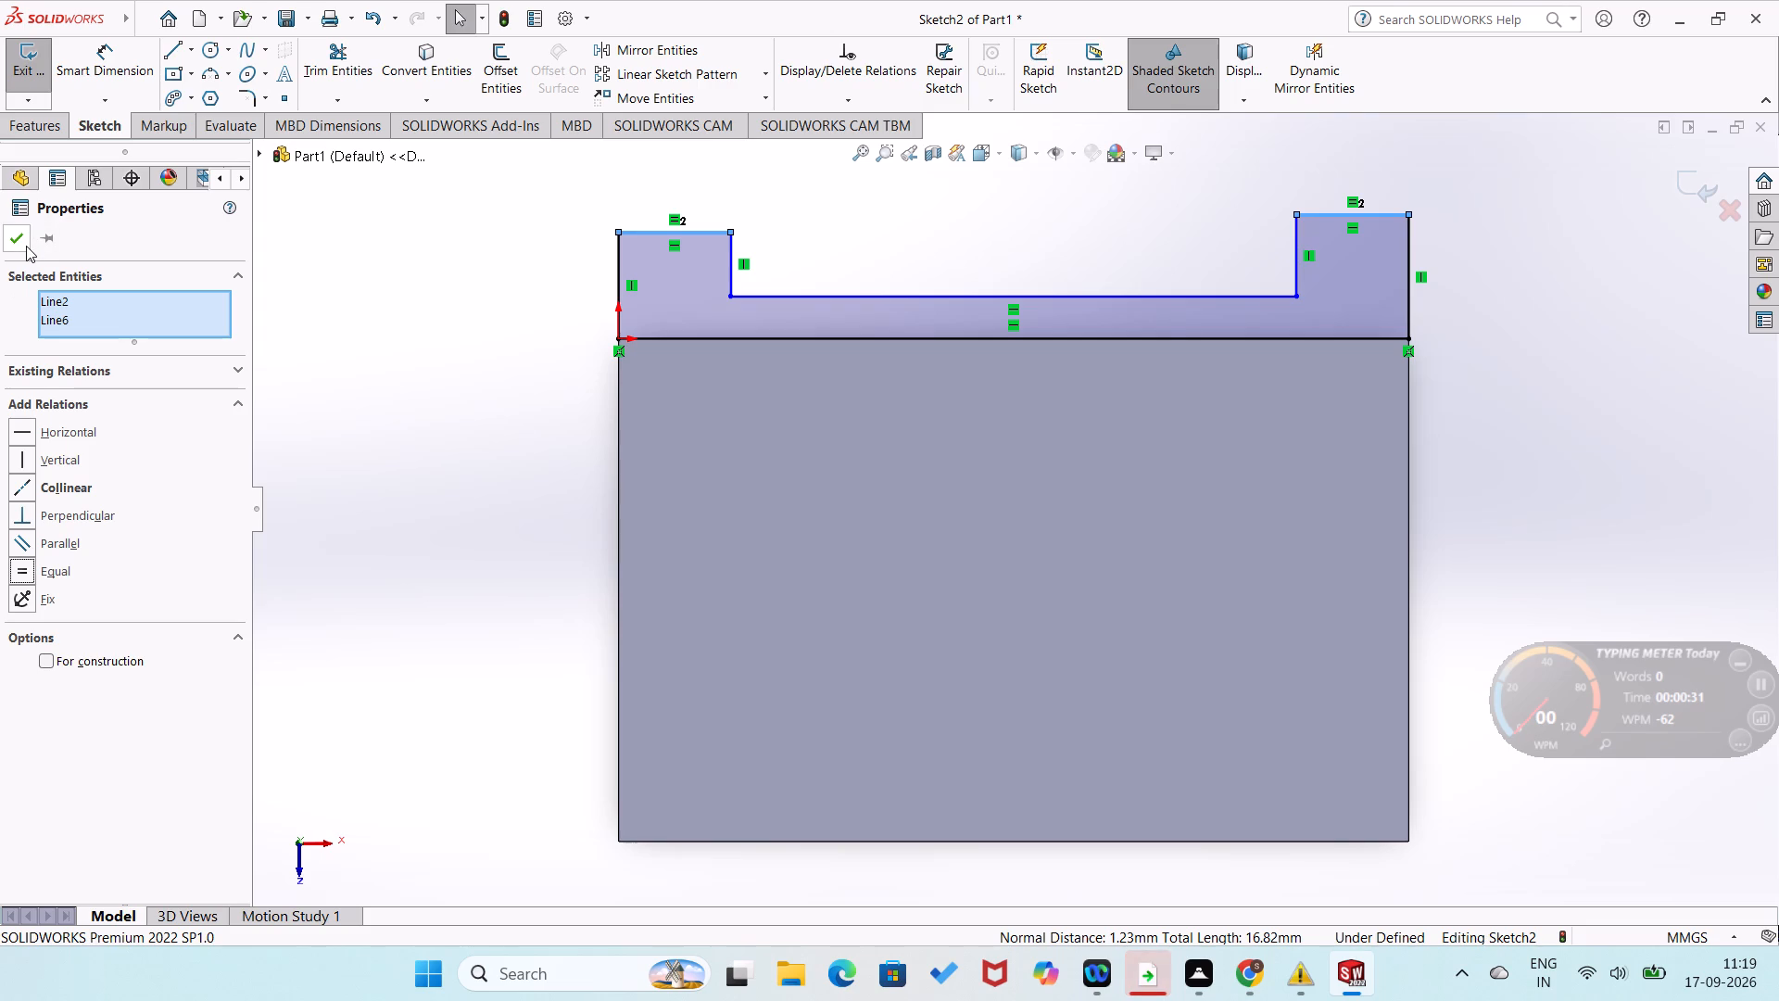
click(24, 244)
right_drag(126, 276, 122, 290)
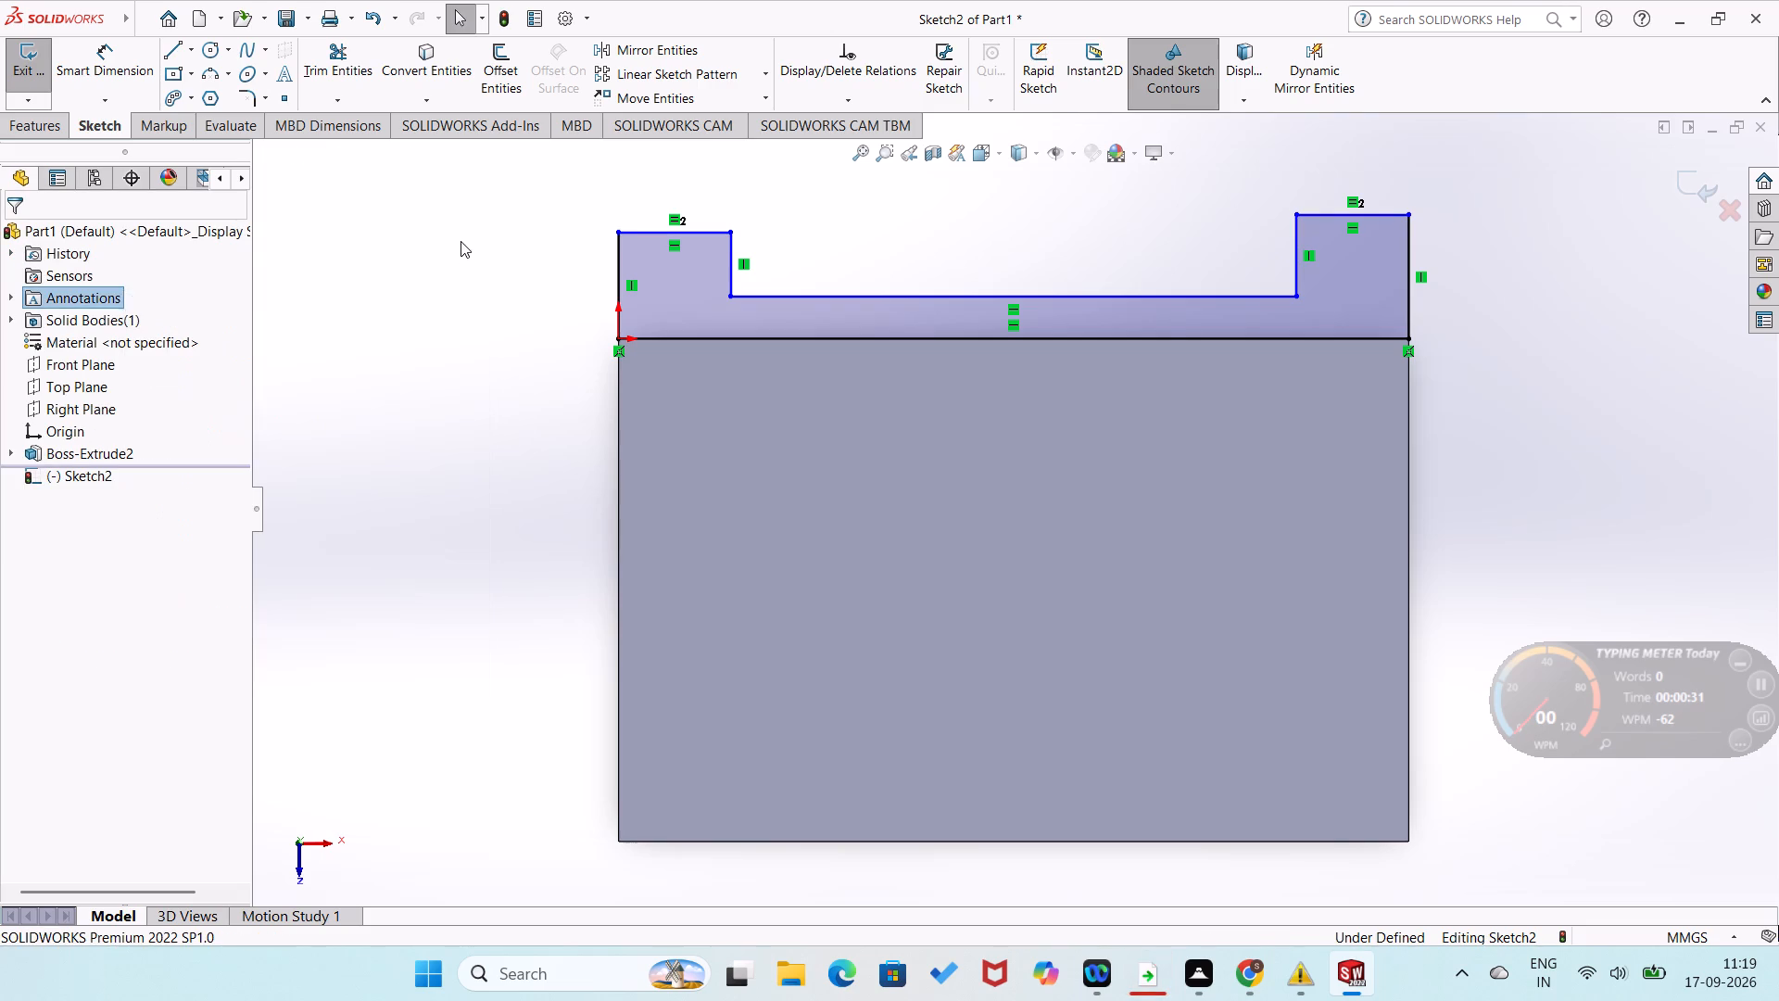
click(461, 241)
Dimension the outer horizontal edge of the raised end nearest the origin at 10 mm.
right_drag(453, 310, 485, 182)
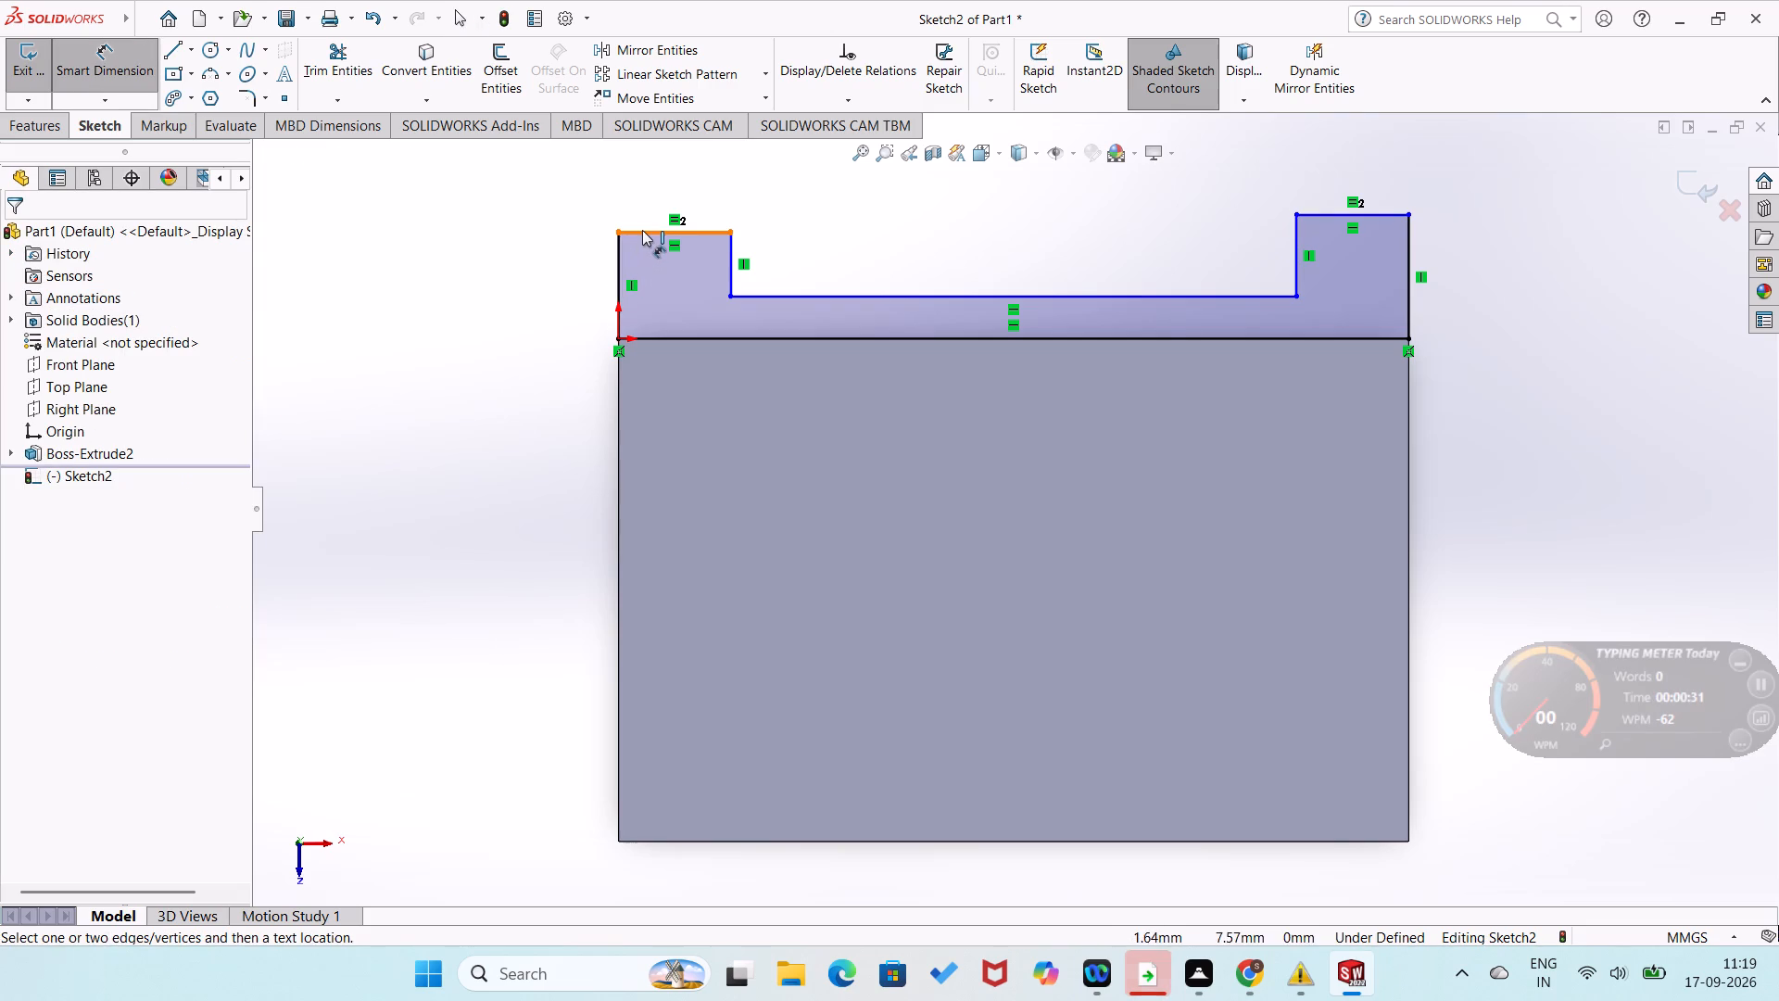
click(642, 230)
click(643, 197)
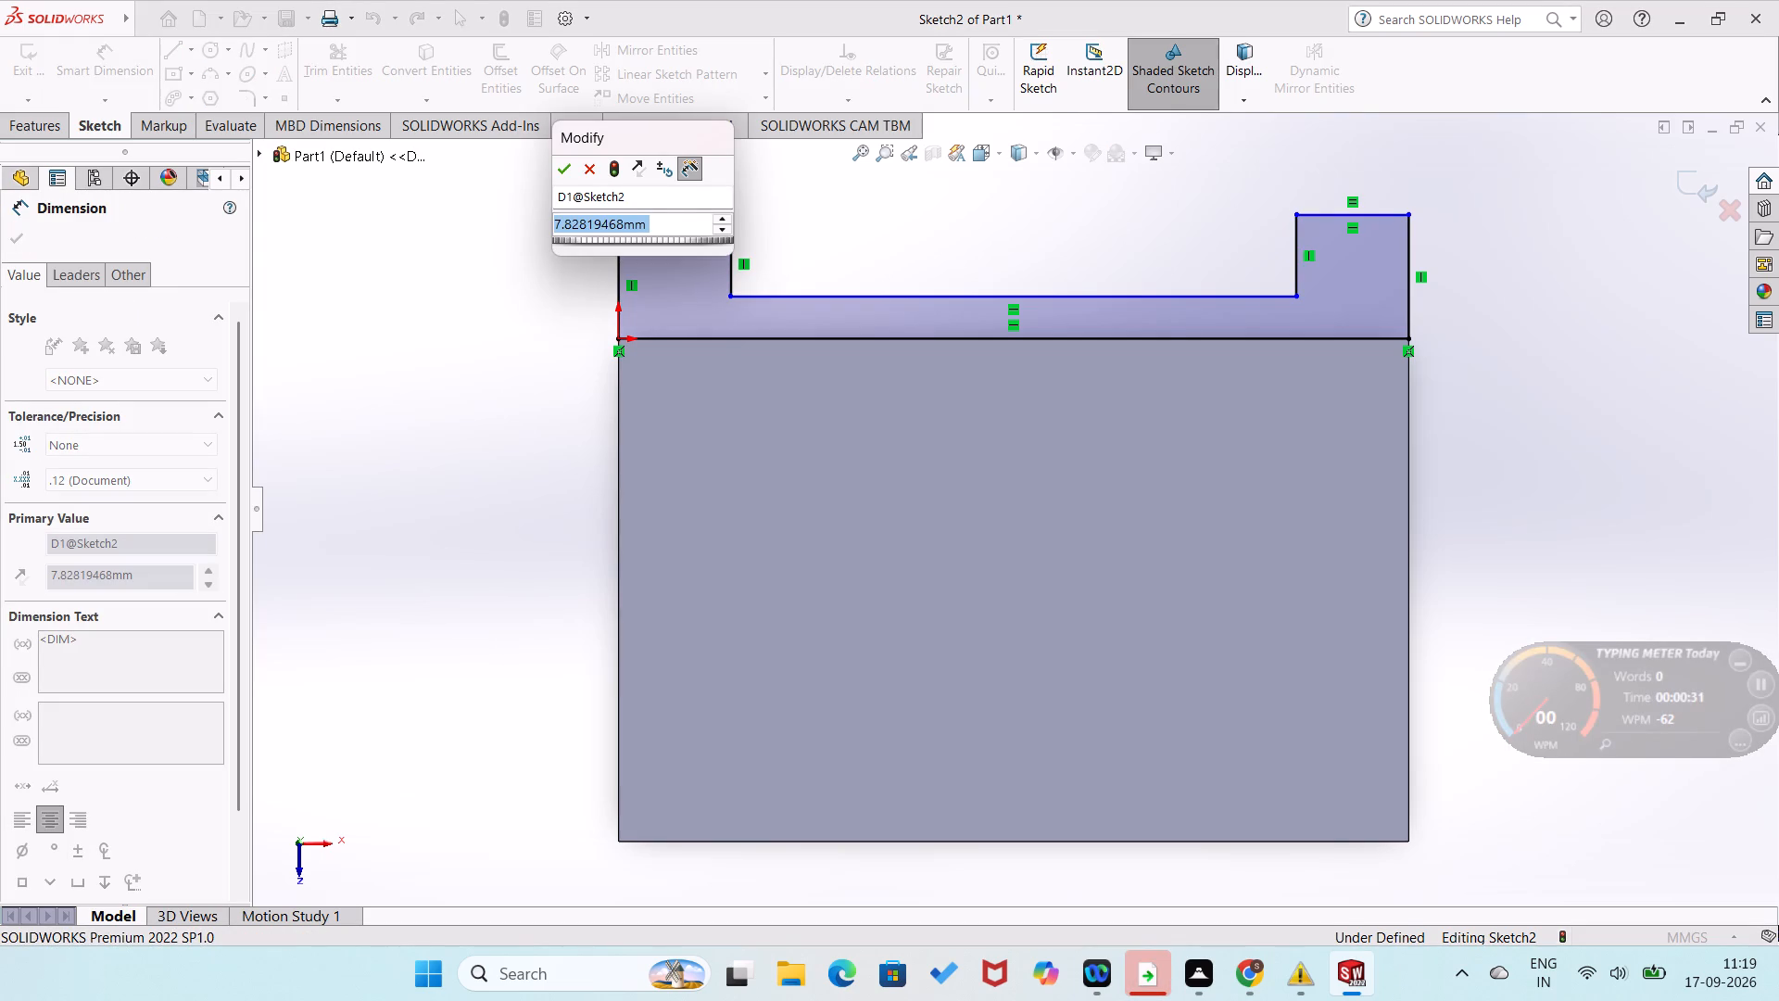
text(10)
key(Return)
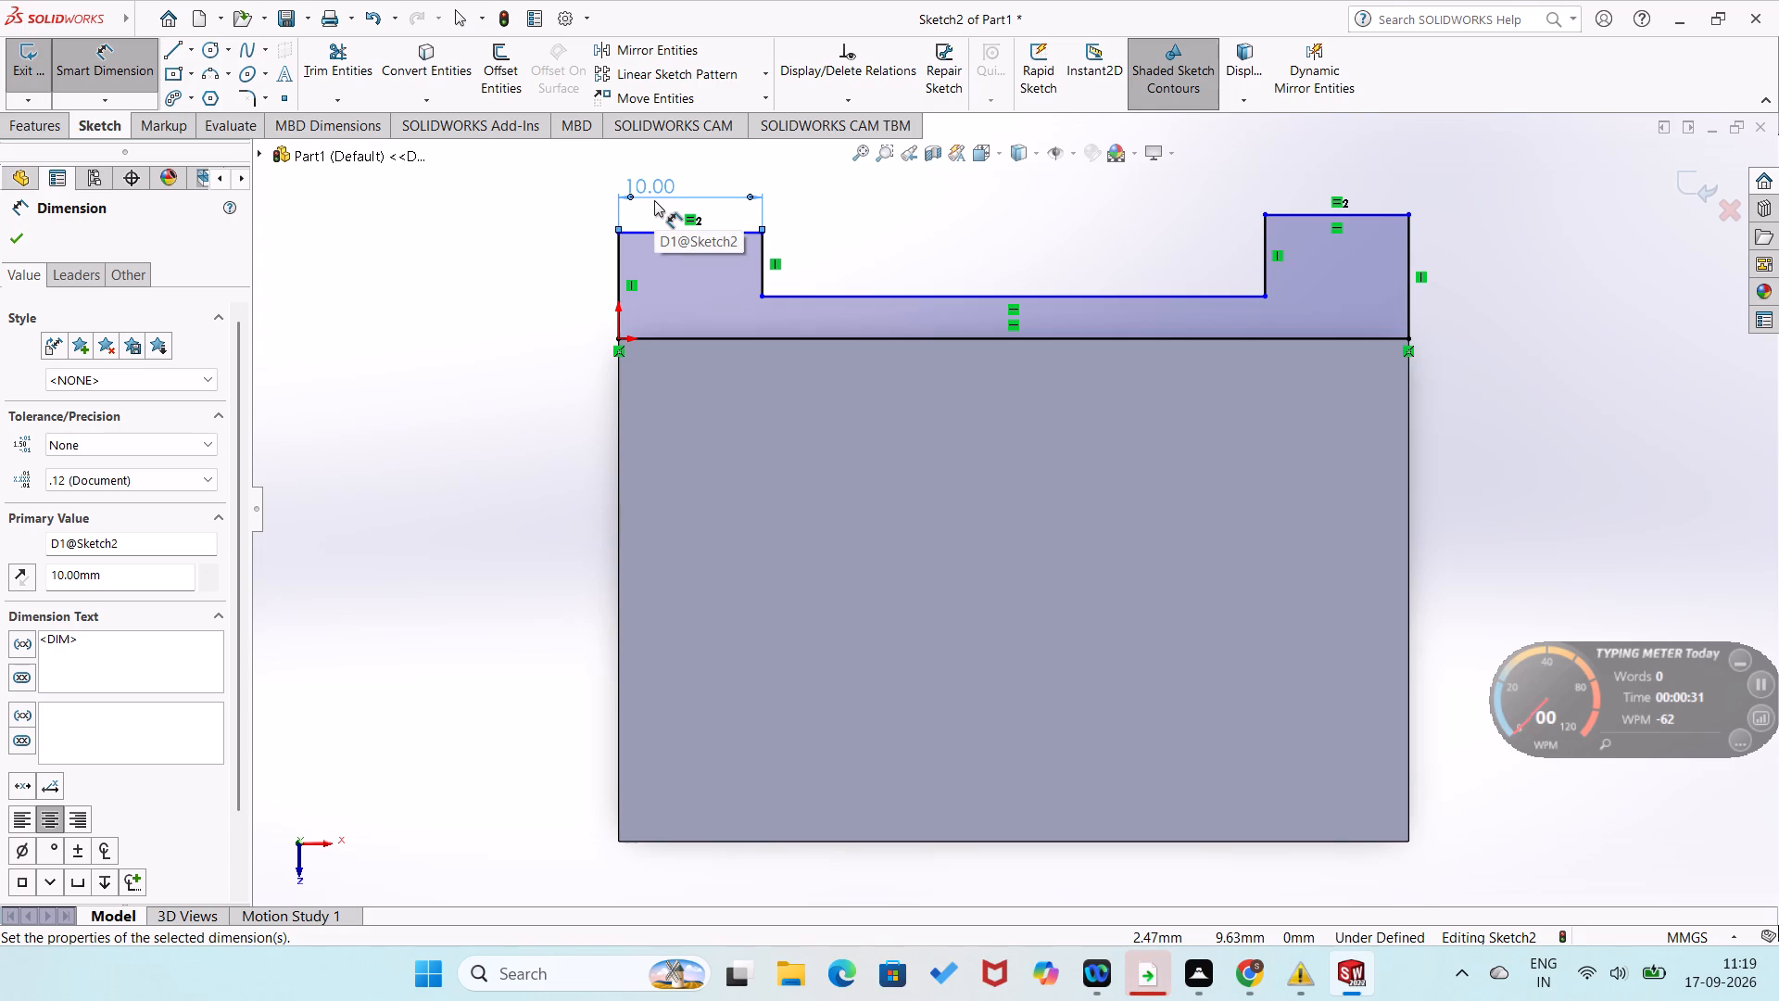
click(457, 375)
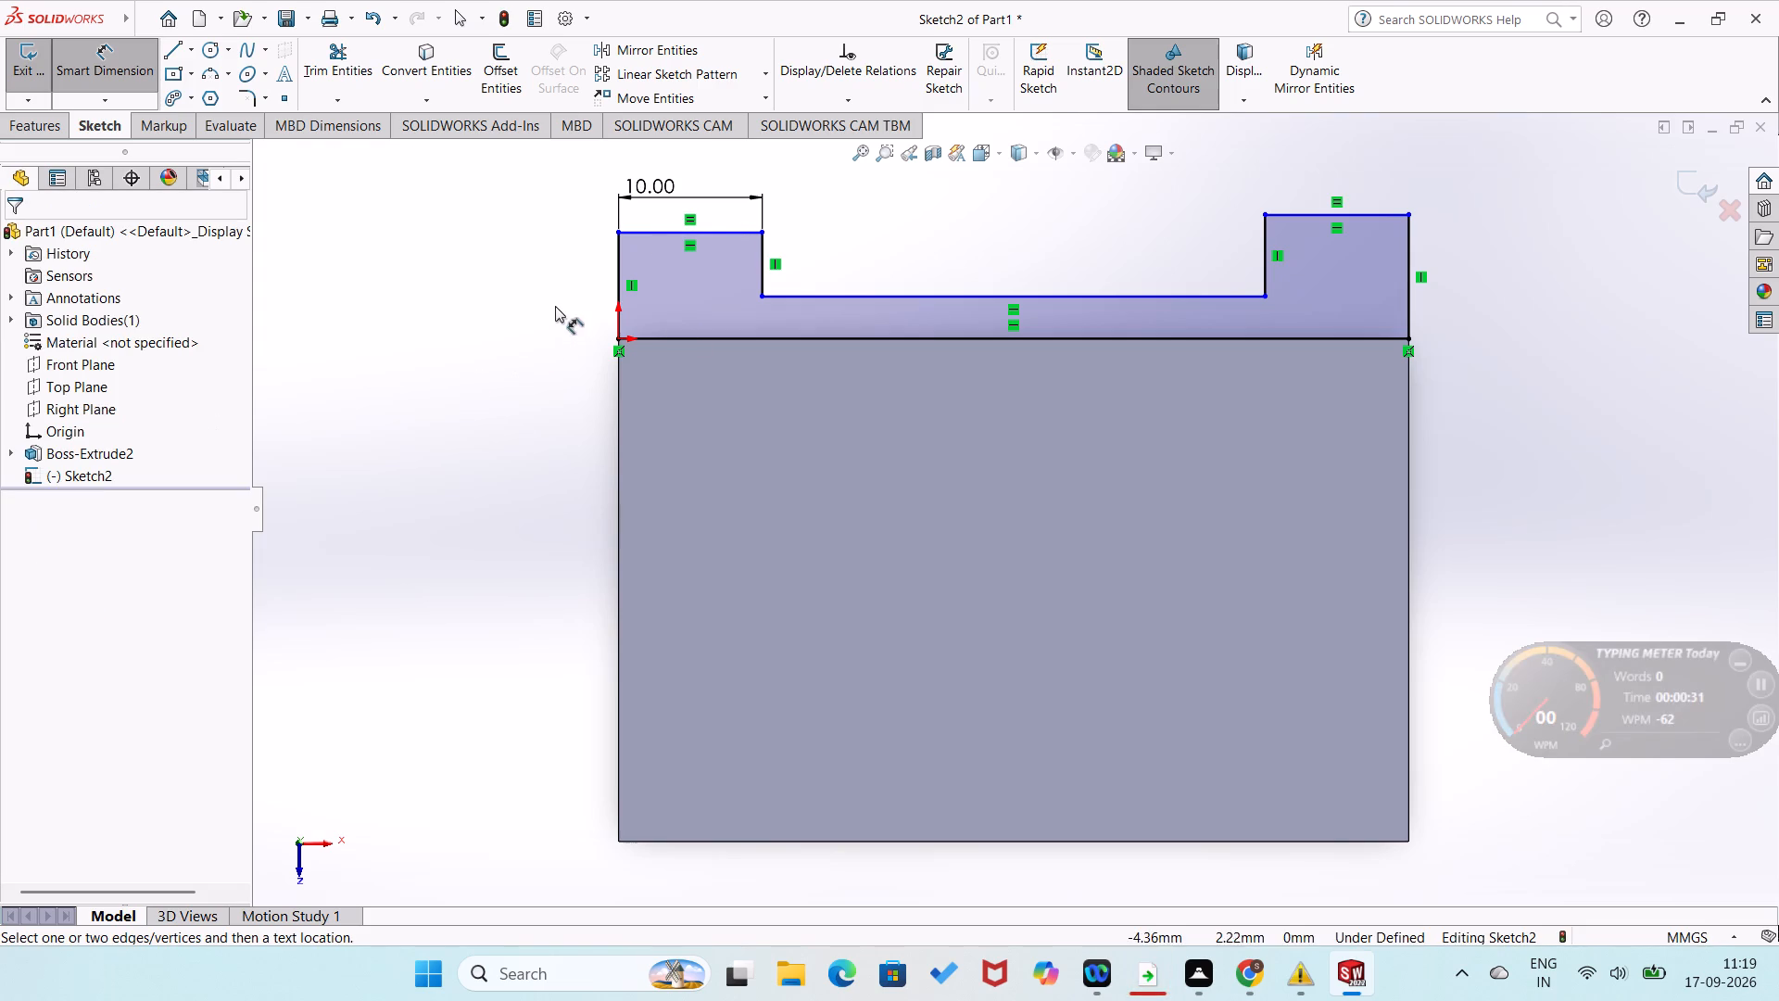
Try to dimension the gap between the inner corners of the two raised ends at 30 mm.
click(761, 235)
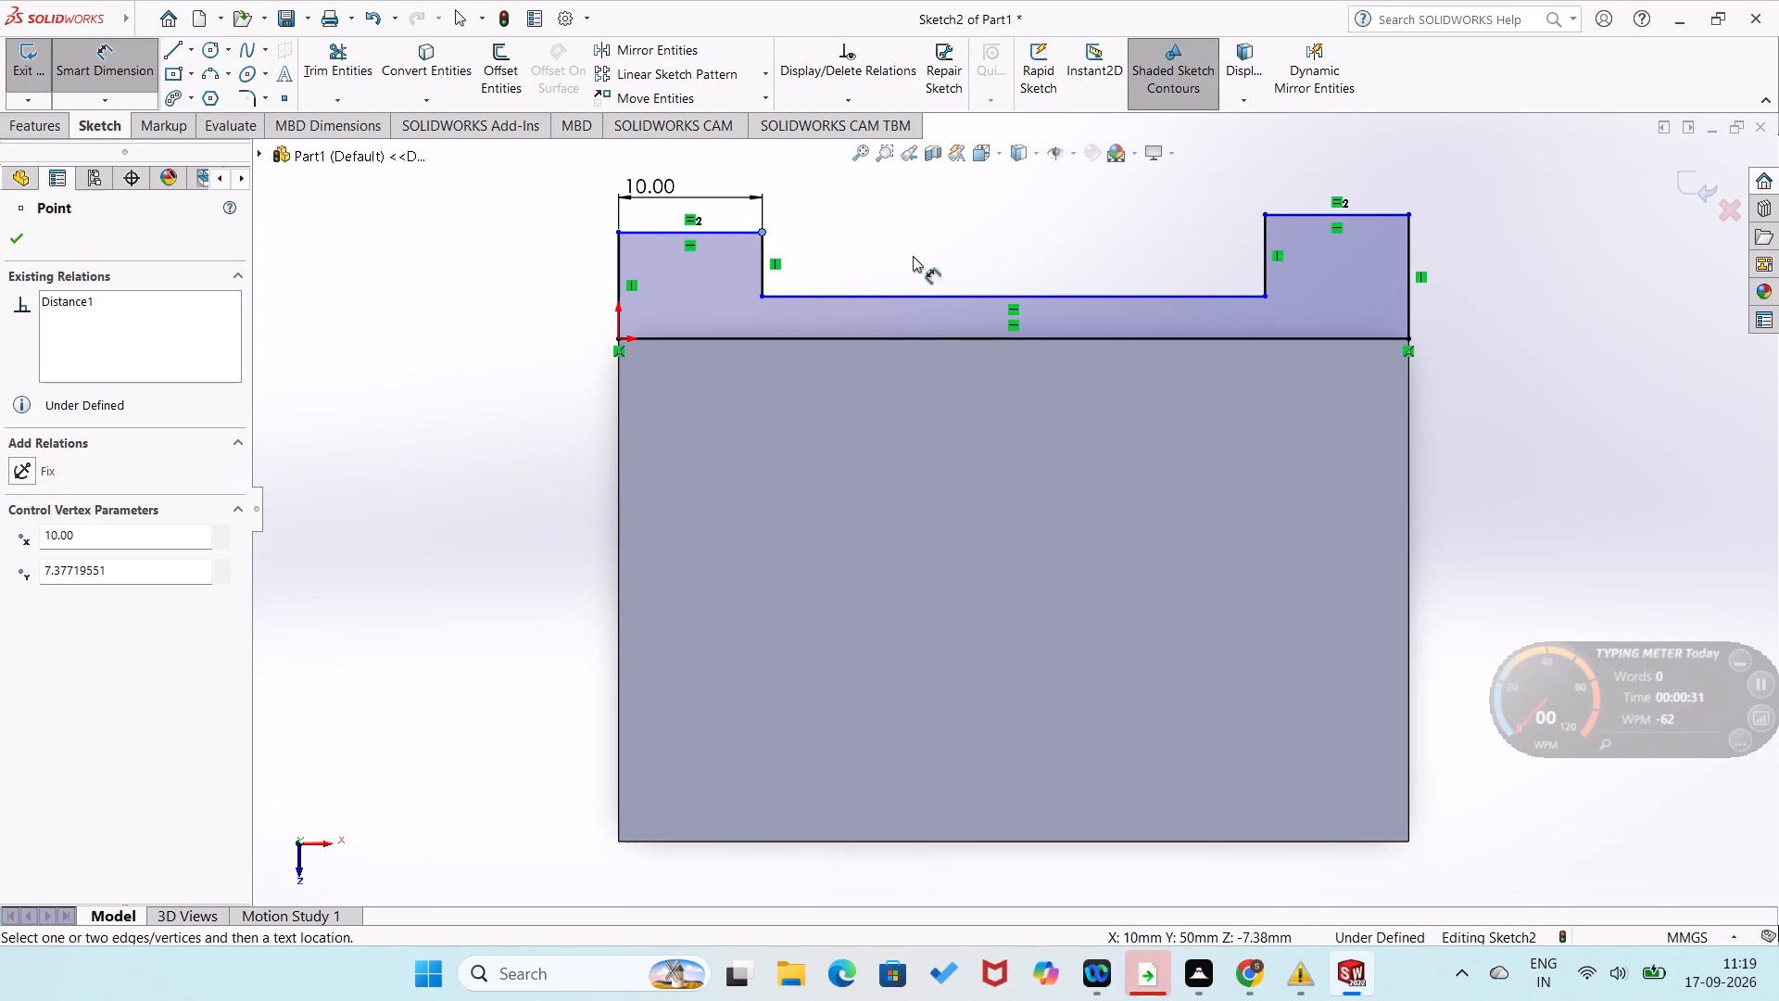
click(1264, 211)
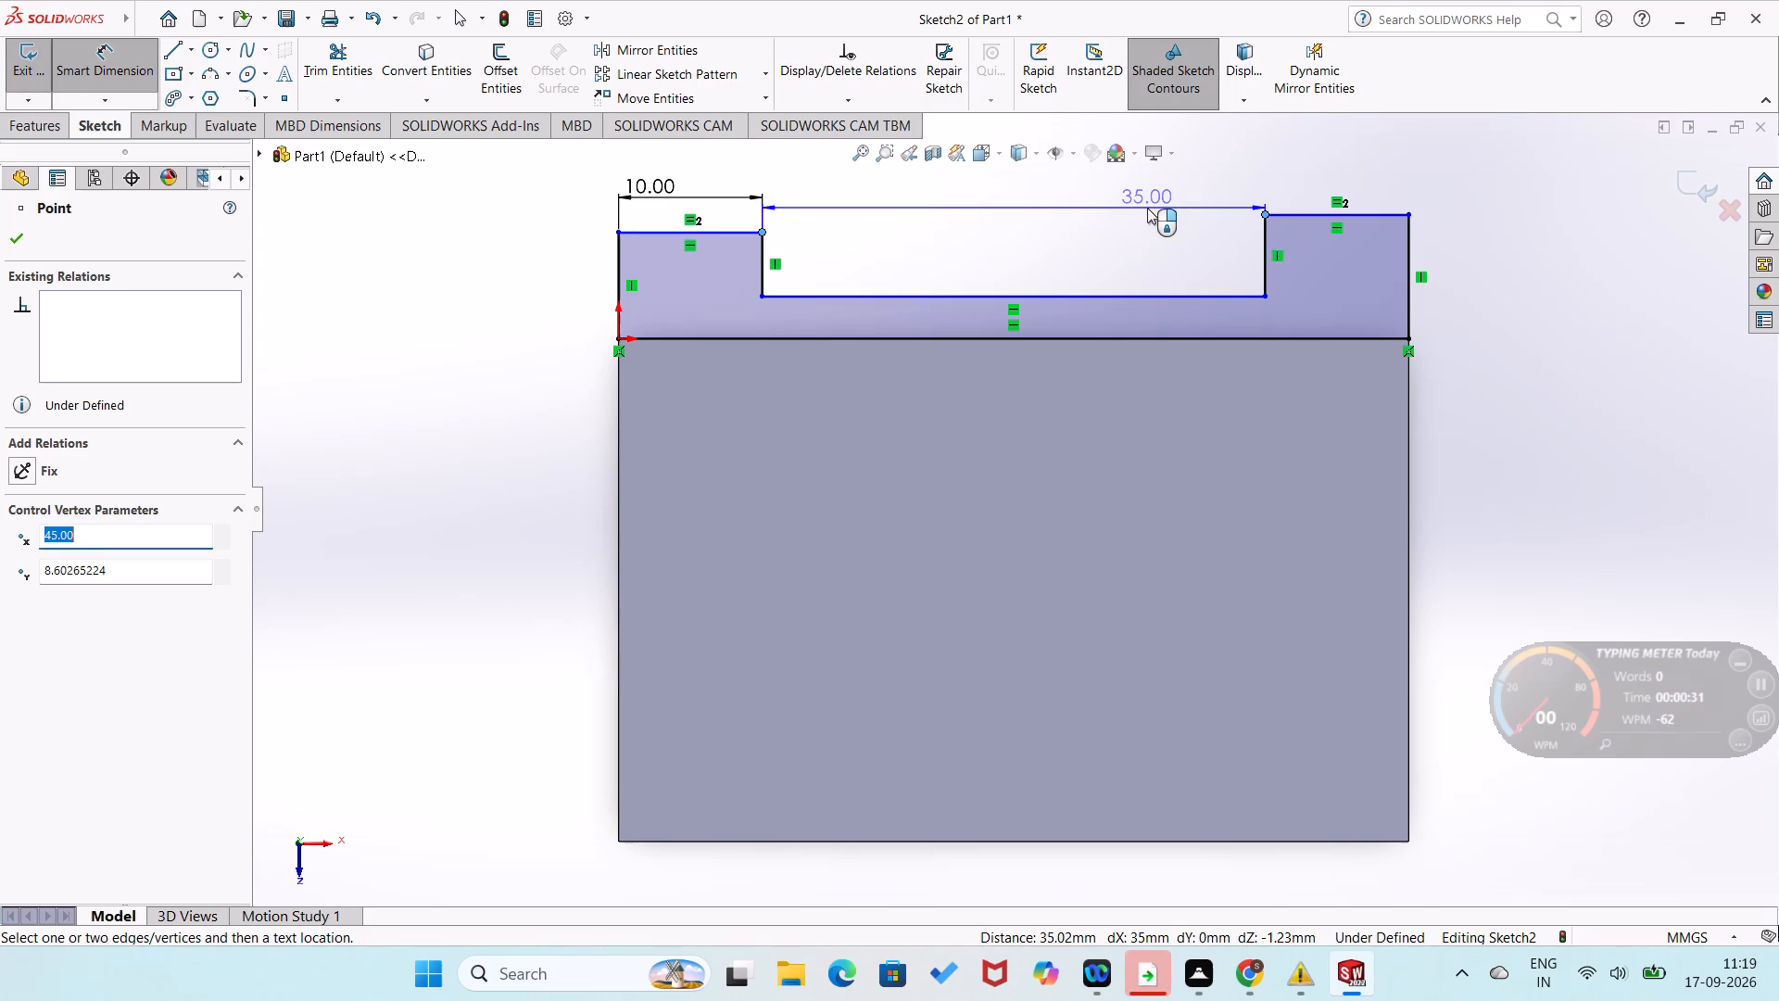
click(1147, 208)
text(30)
key(Return)
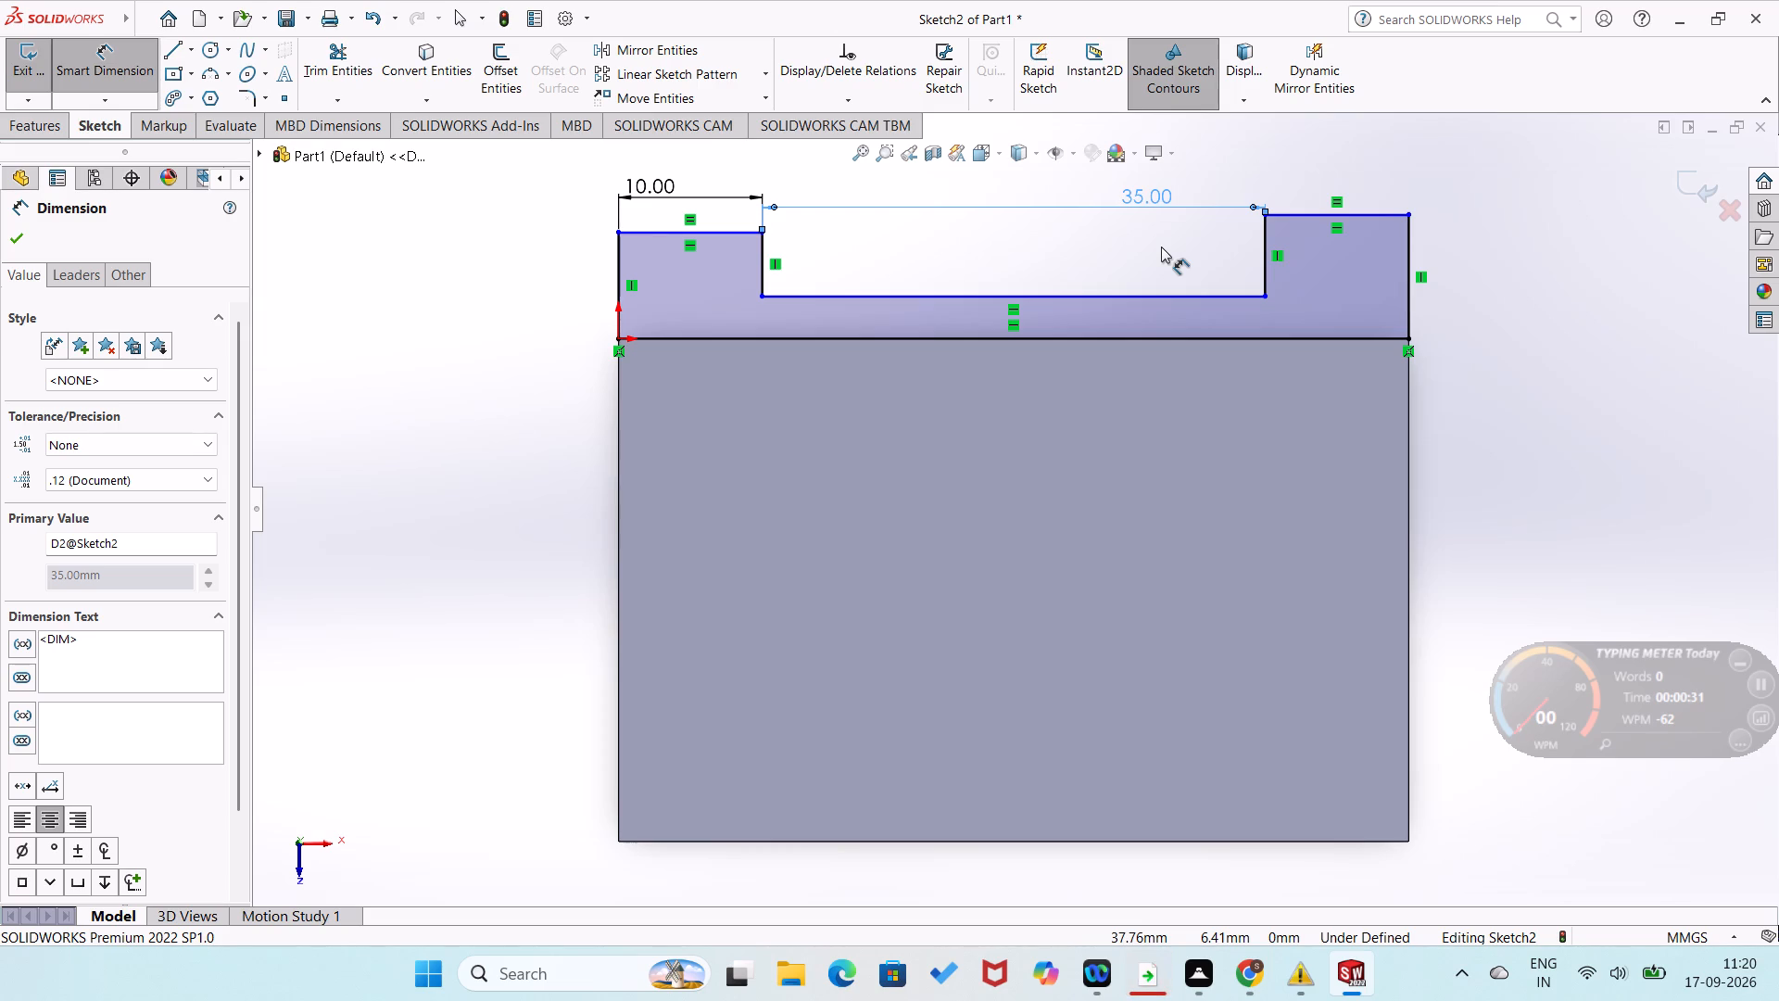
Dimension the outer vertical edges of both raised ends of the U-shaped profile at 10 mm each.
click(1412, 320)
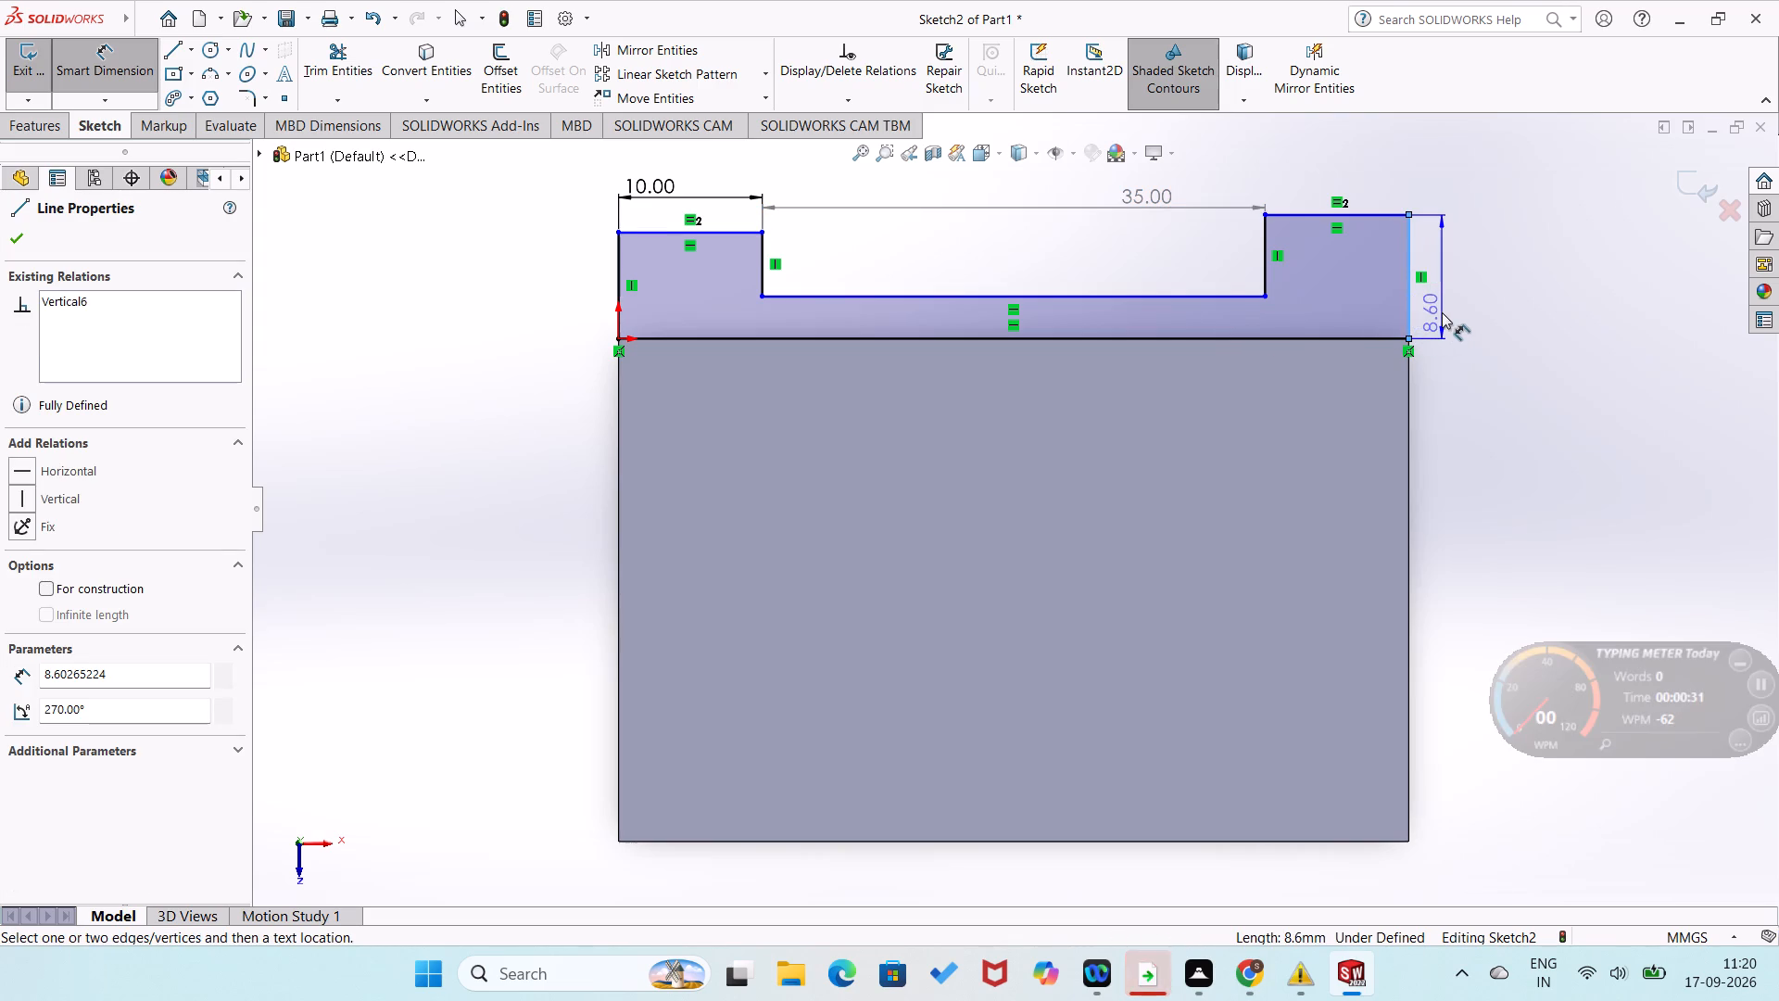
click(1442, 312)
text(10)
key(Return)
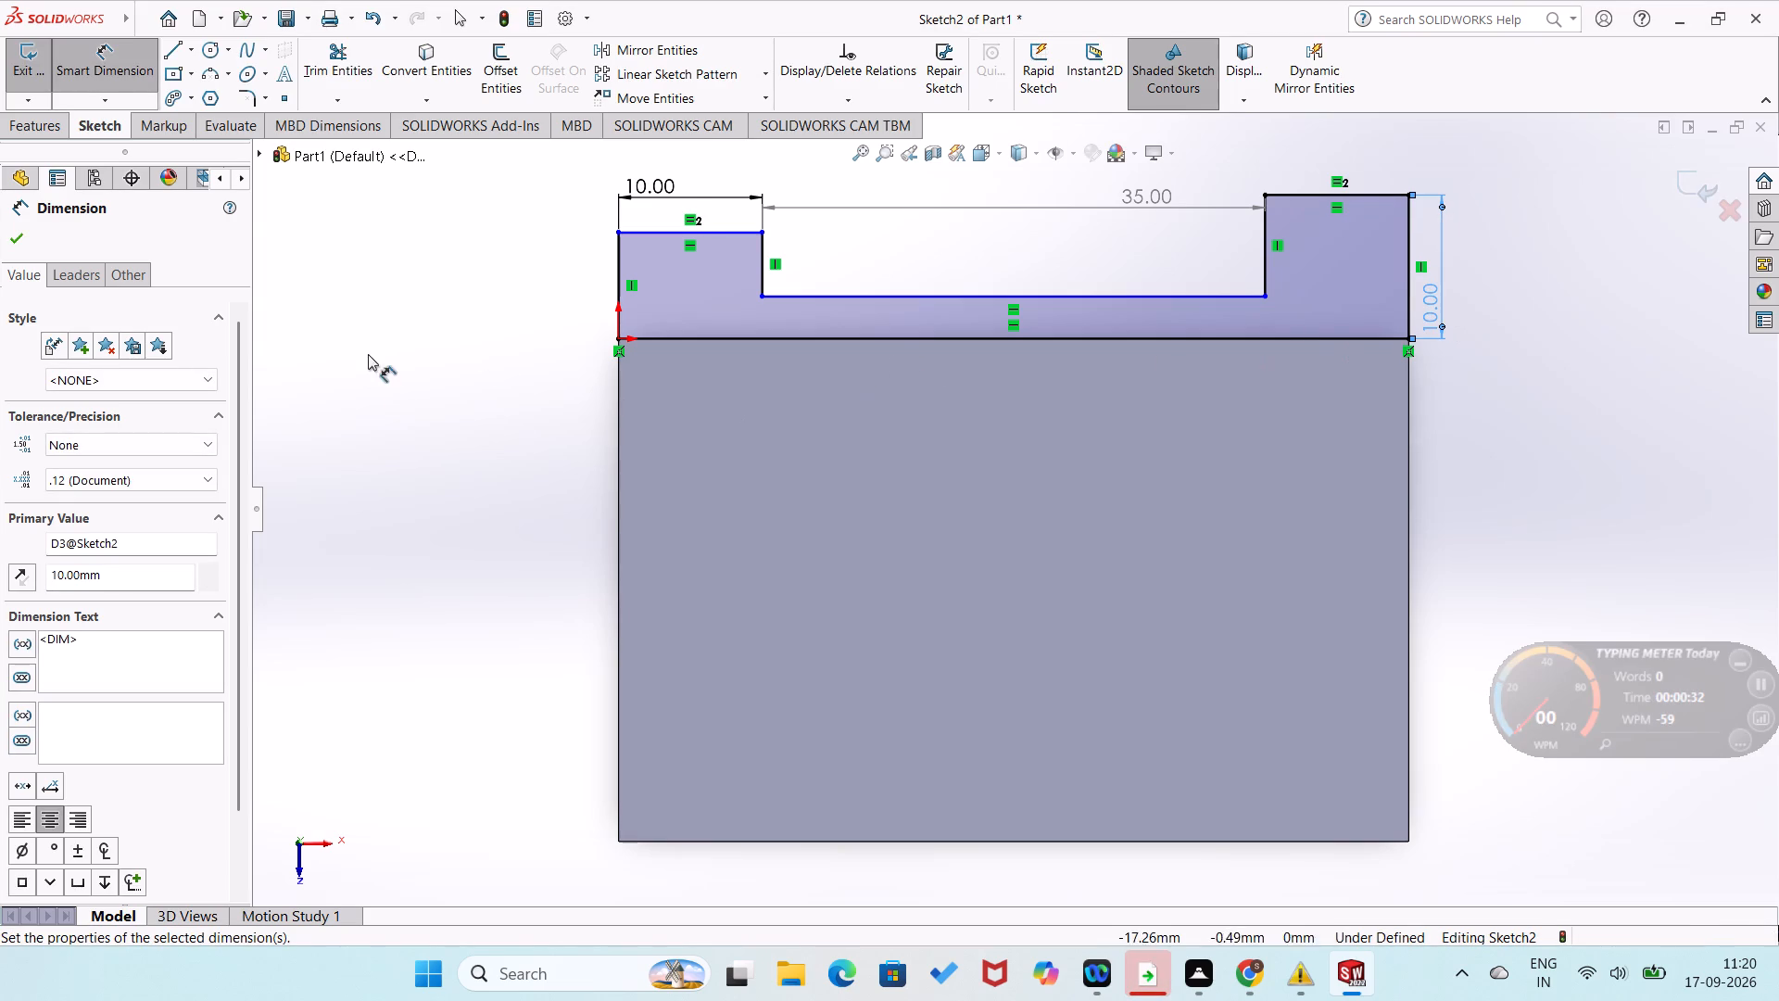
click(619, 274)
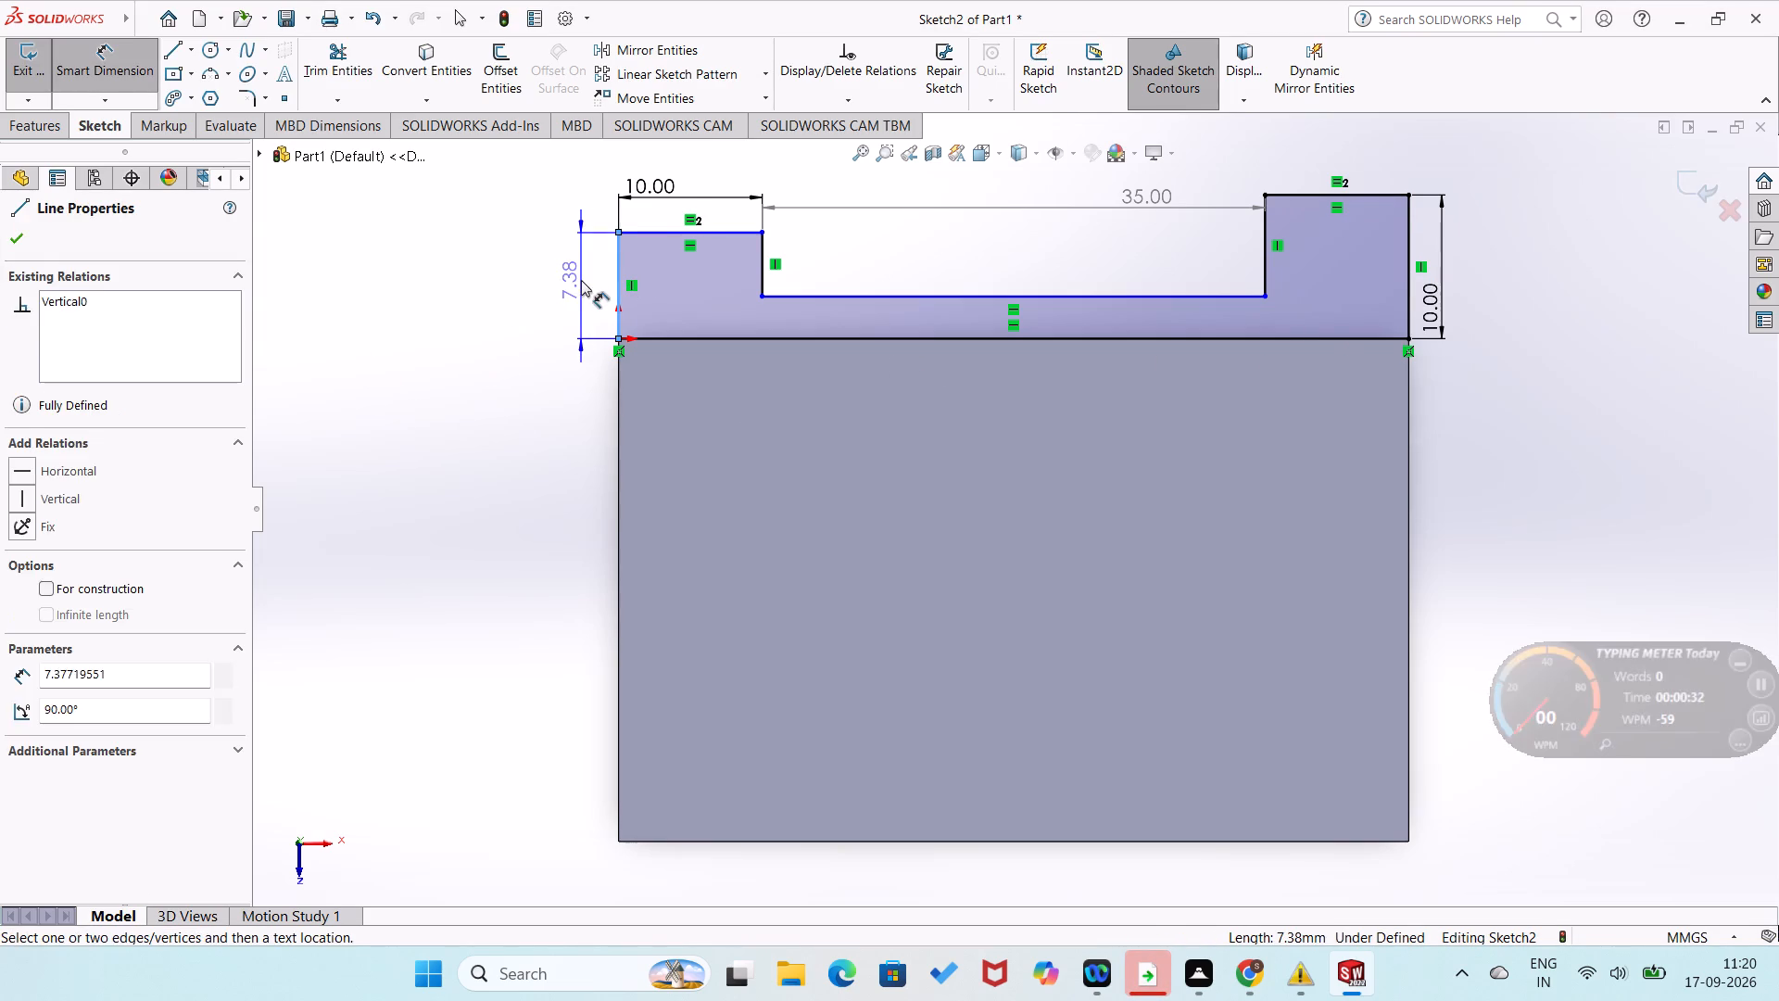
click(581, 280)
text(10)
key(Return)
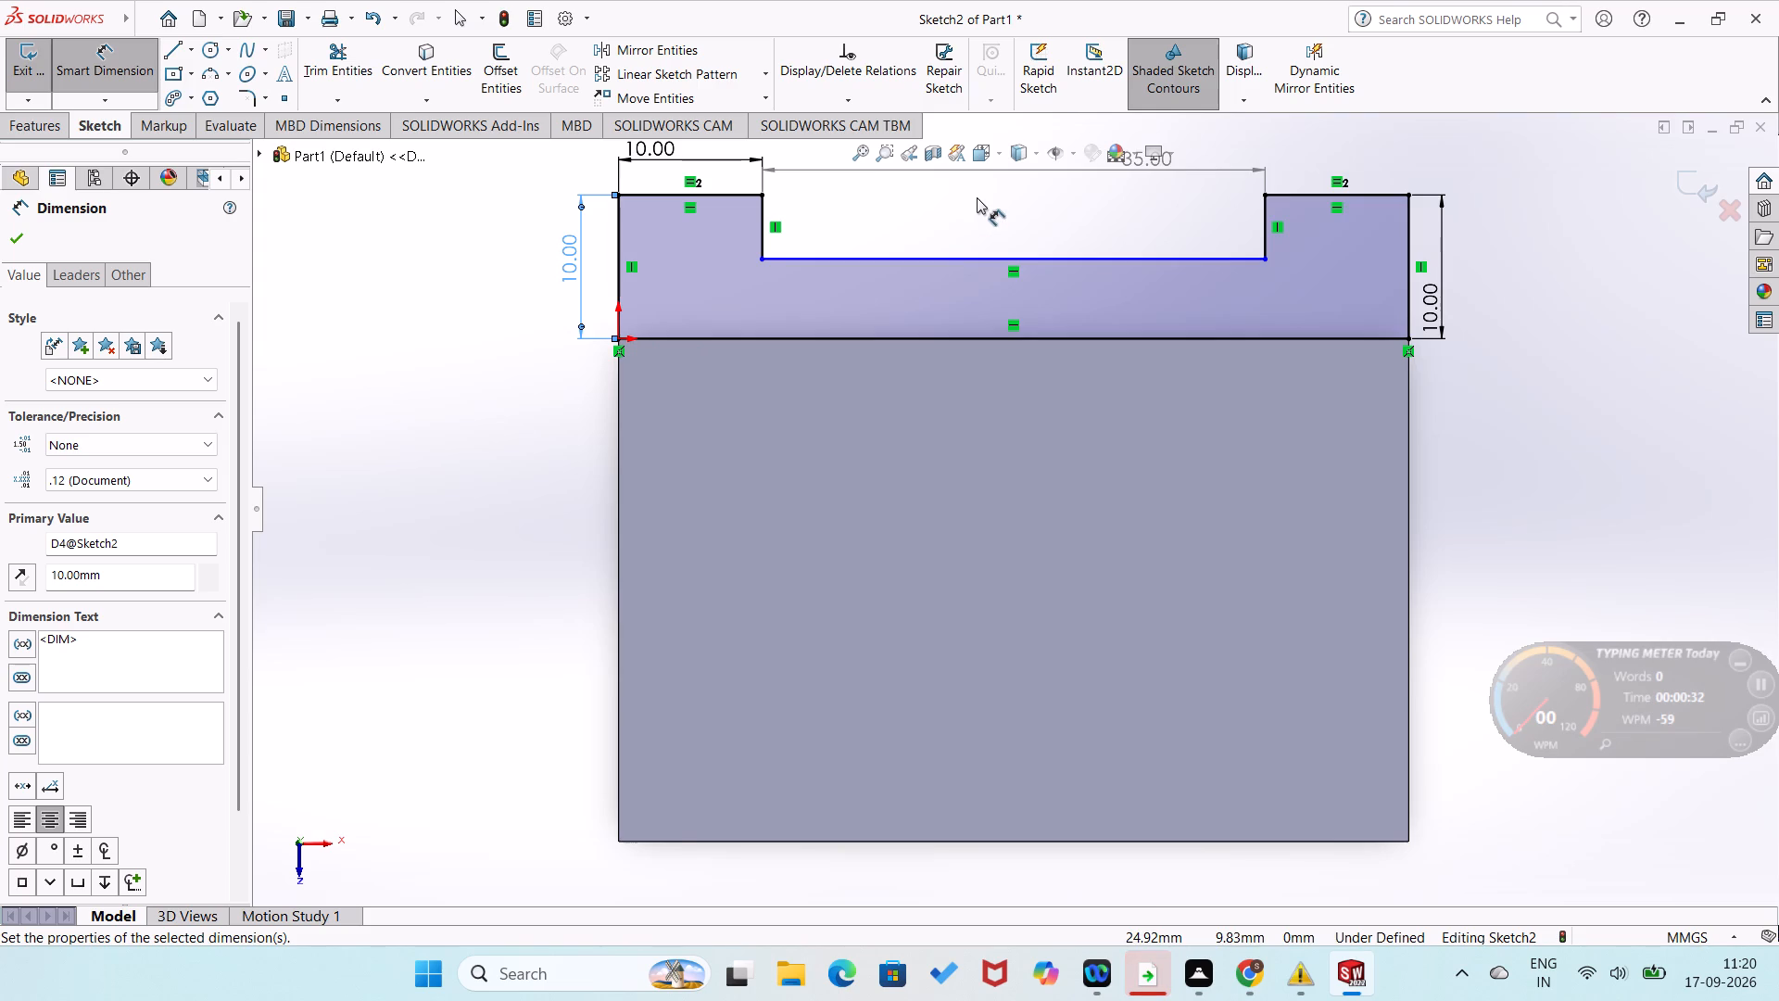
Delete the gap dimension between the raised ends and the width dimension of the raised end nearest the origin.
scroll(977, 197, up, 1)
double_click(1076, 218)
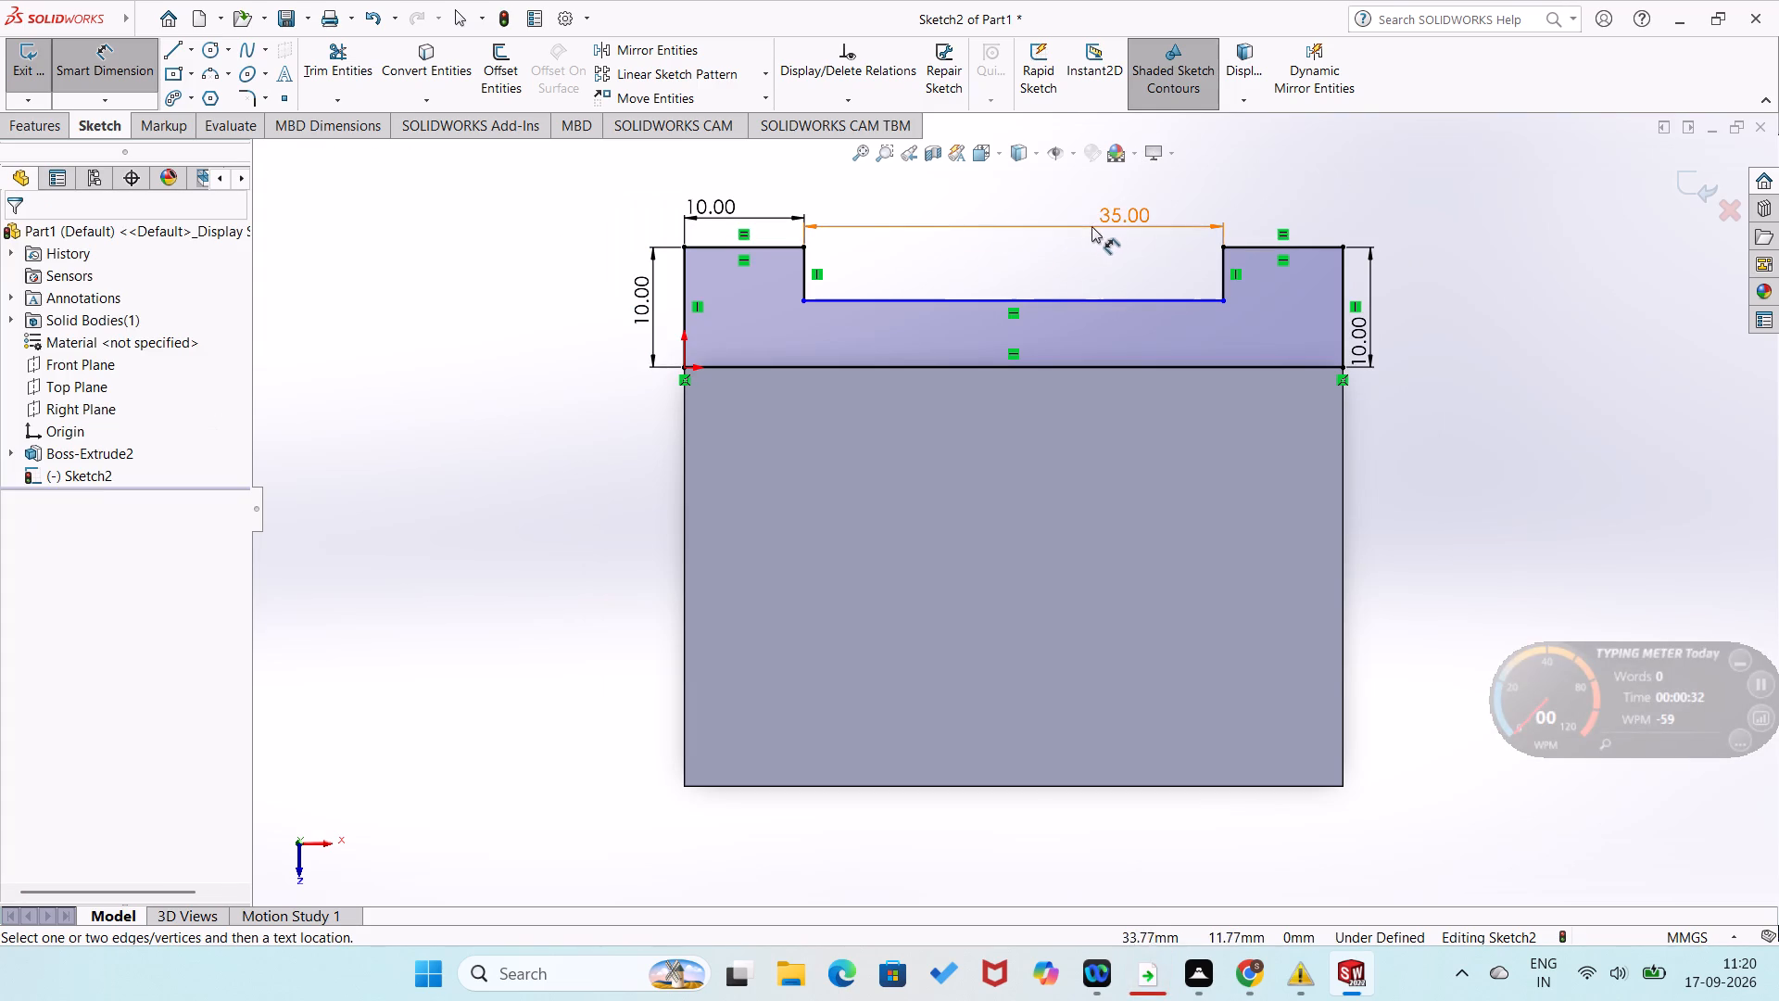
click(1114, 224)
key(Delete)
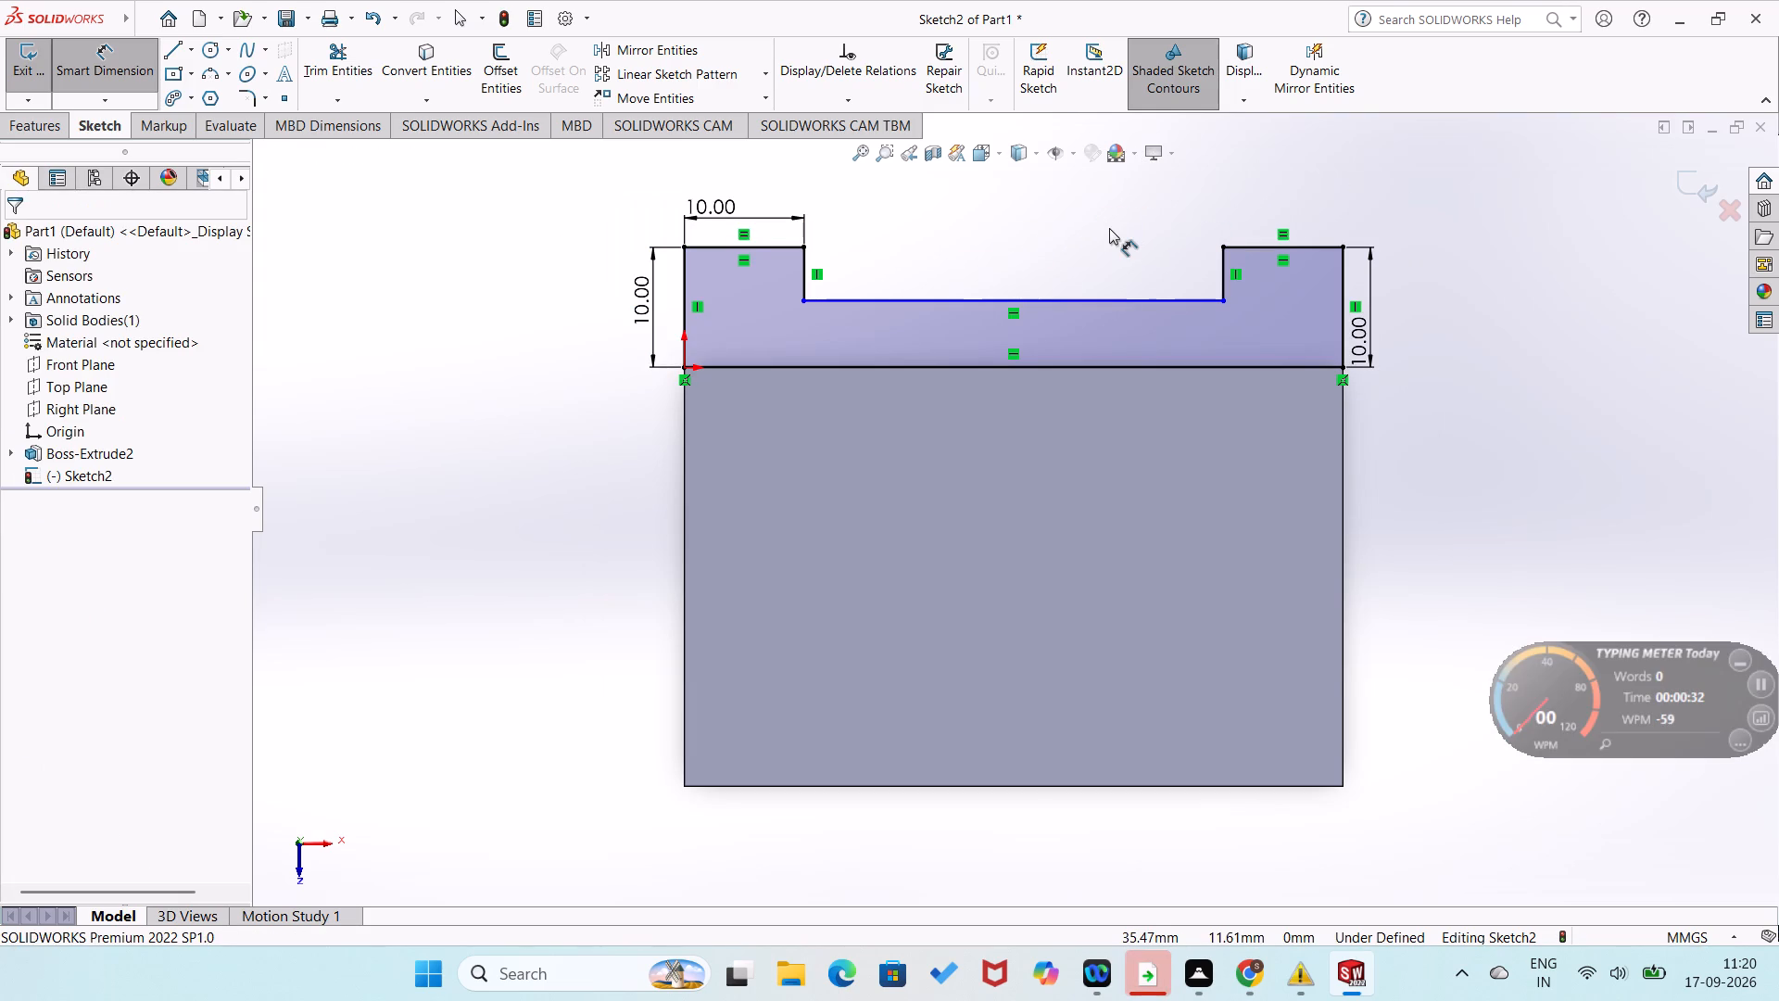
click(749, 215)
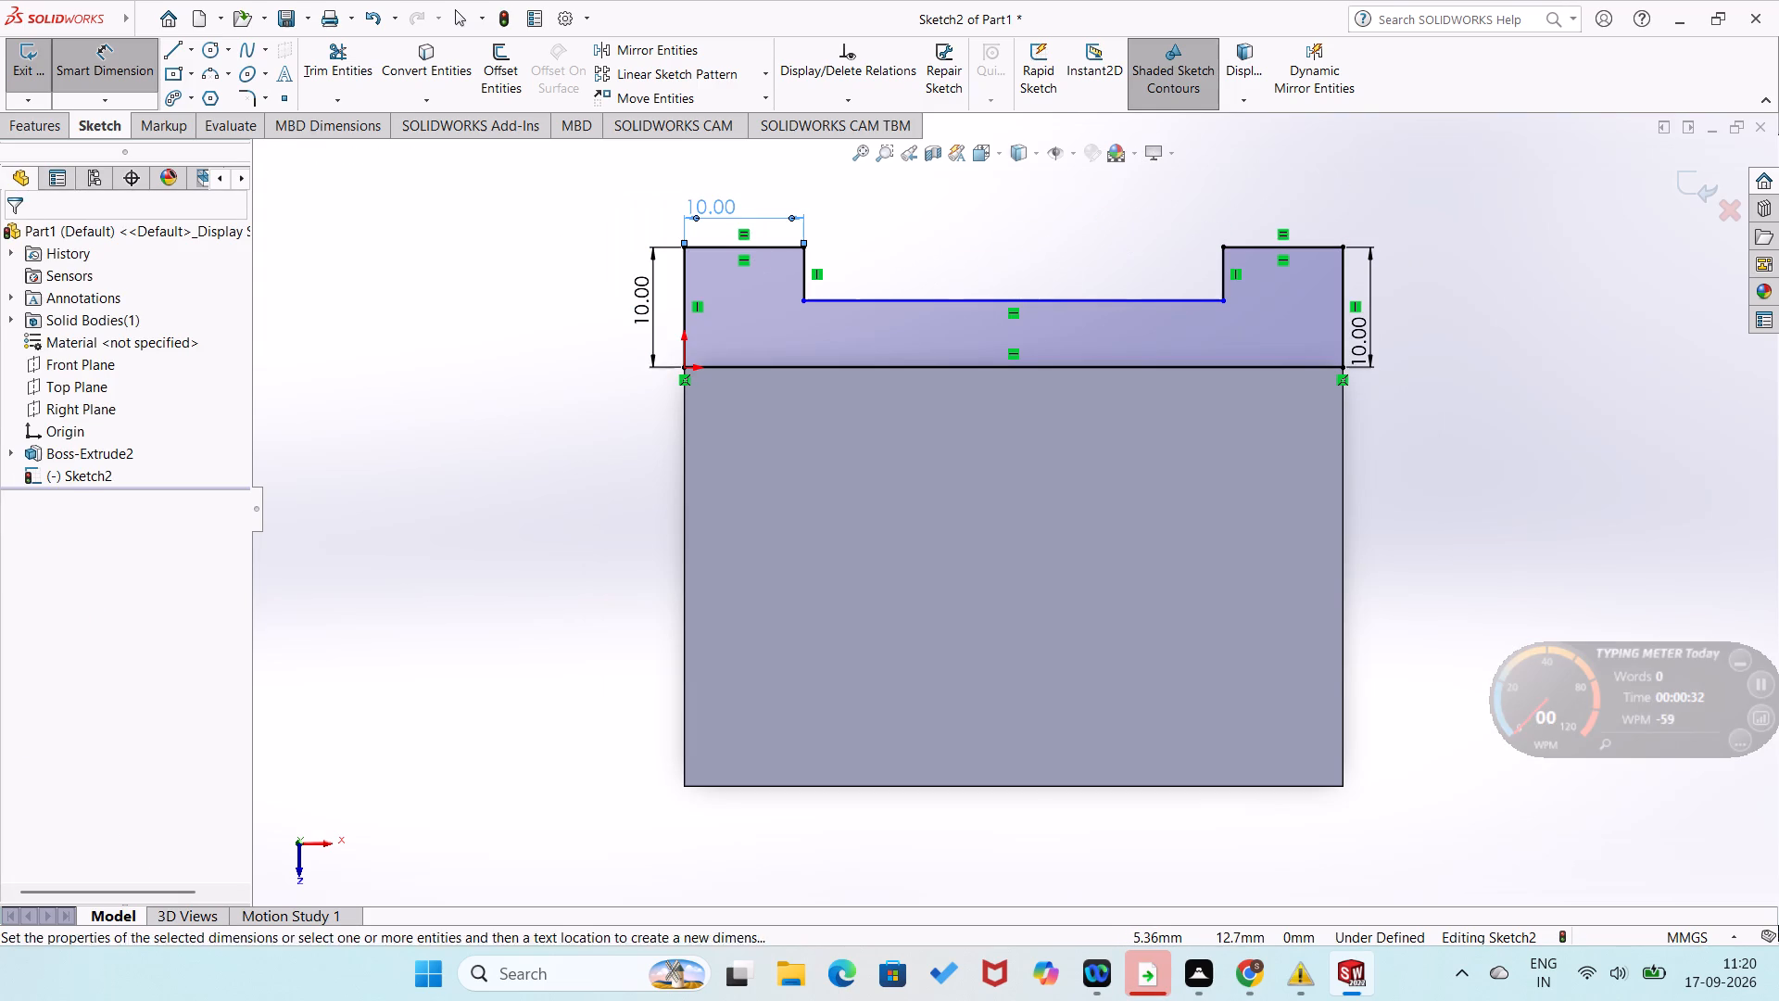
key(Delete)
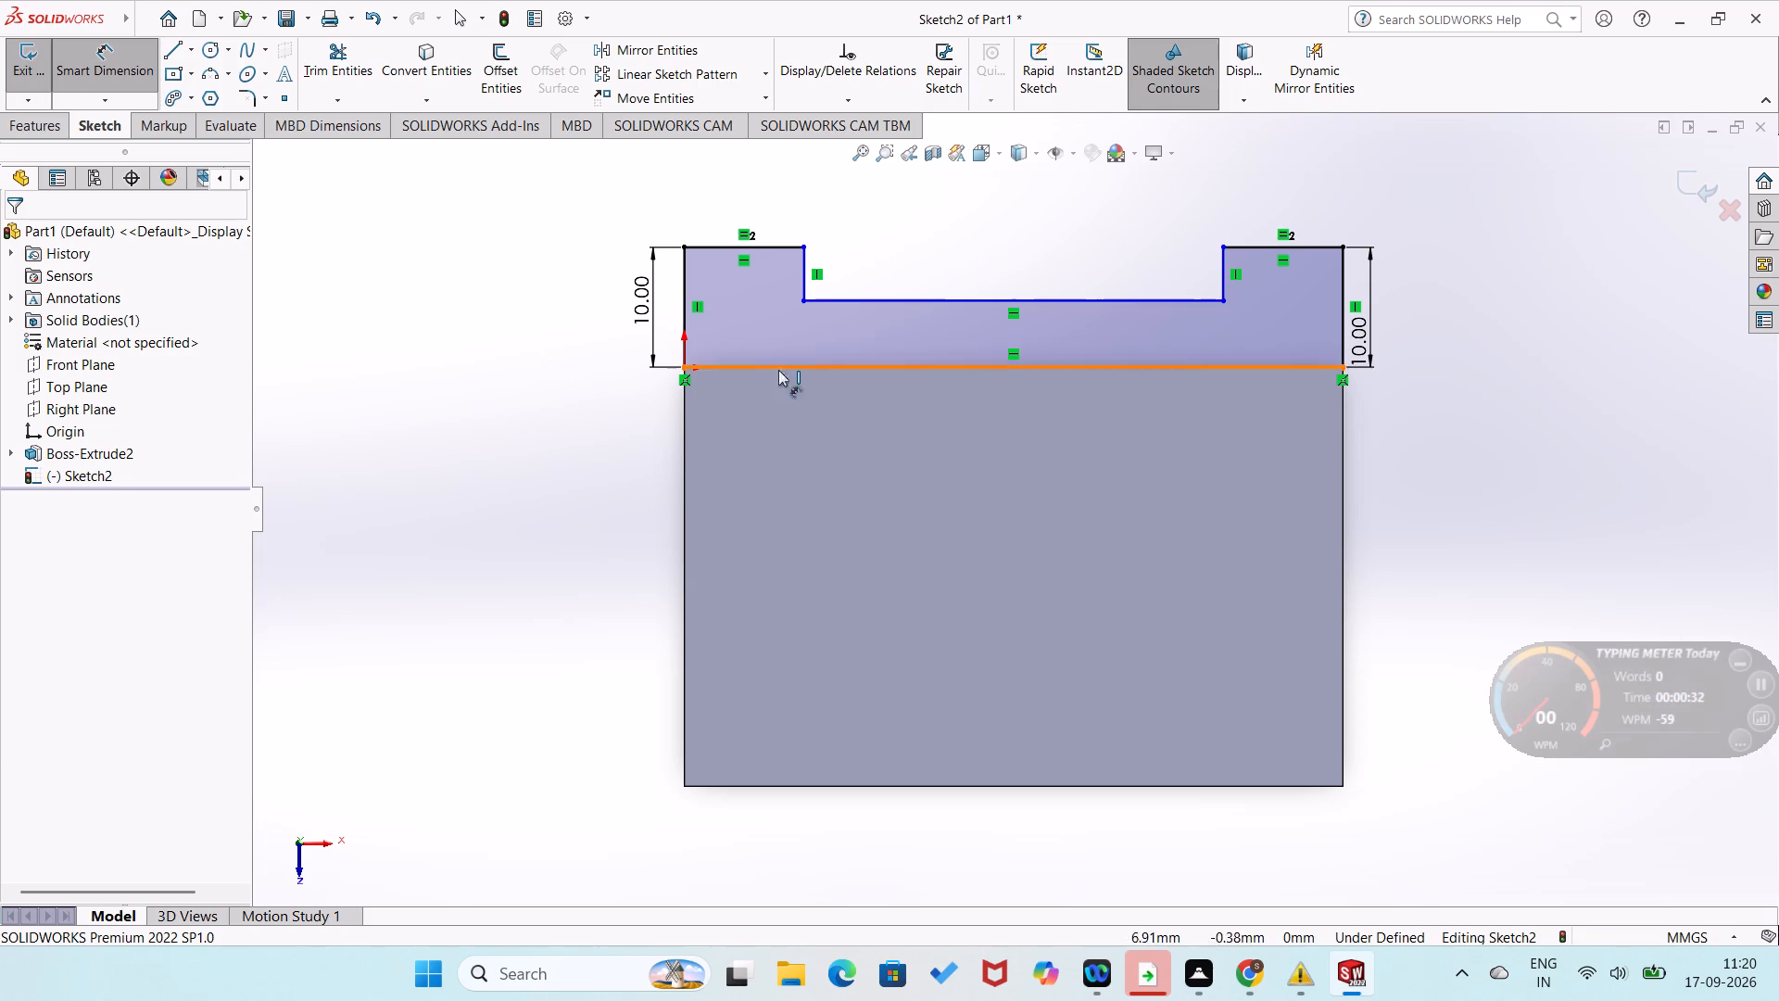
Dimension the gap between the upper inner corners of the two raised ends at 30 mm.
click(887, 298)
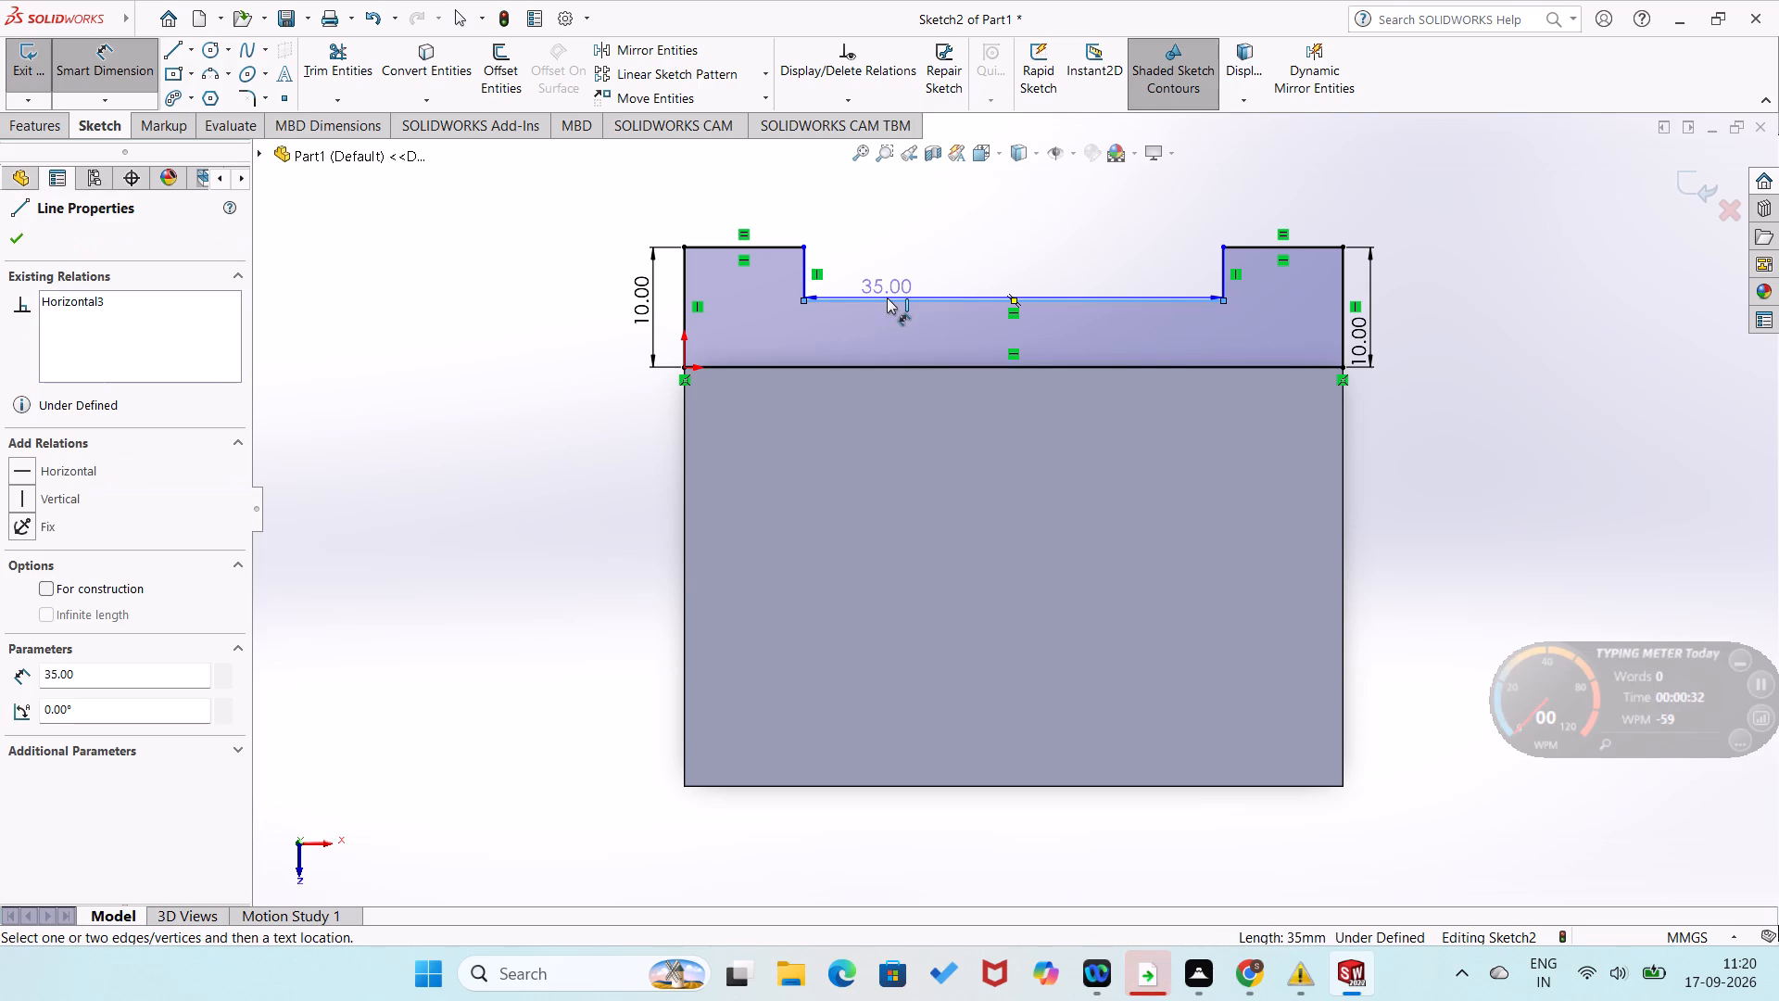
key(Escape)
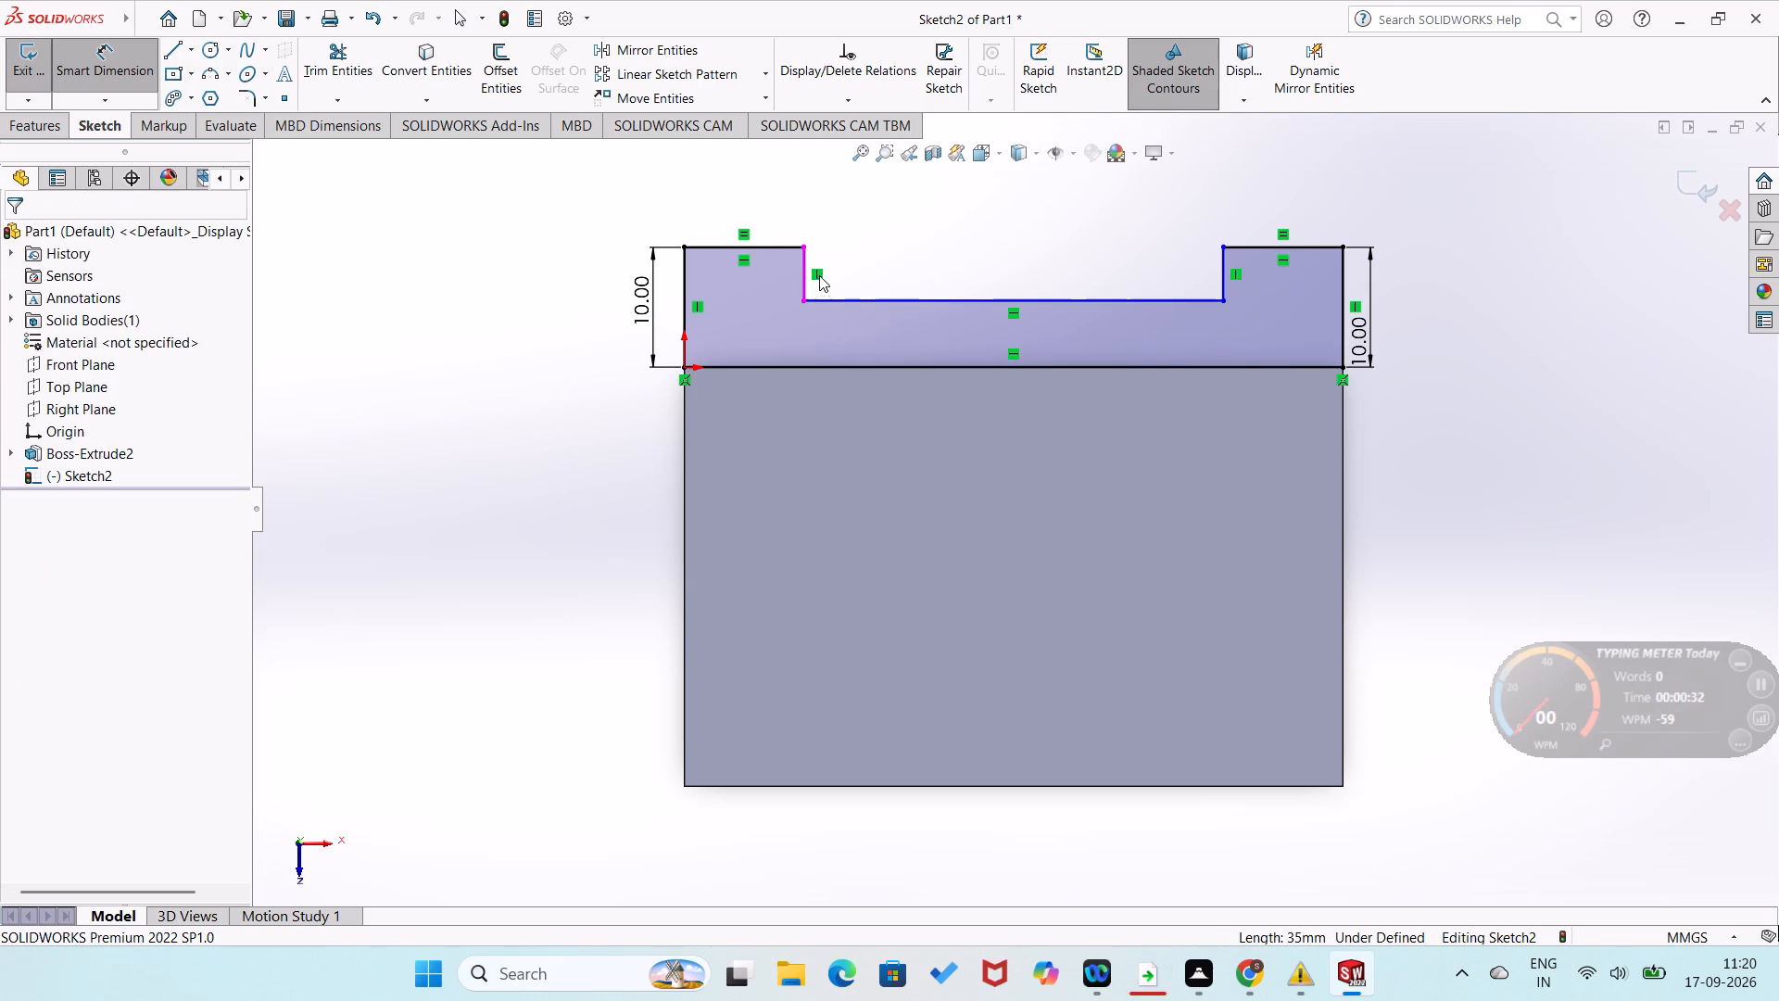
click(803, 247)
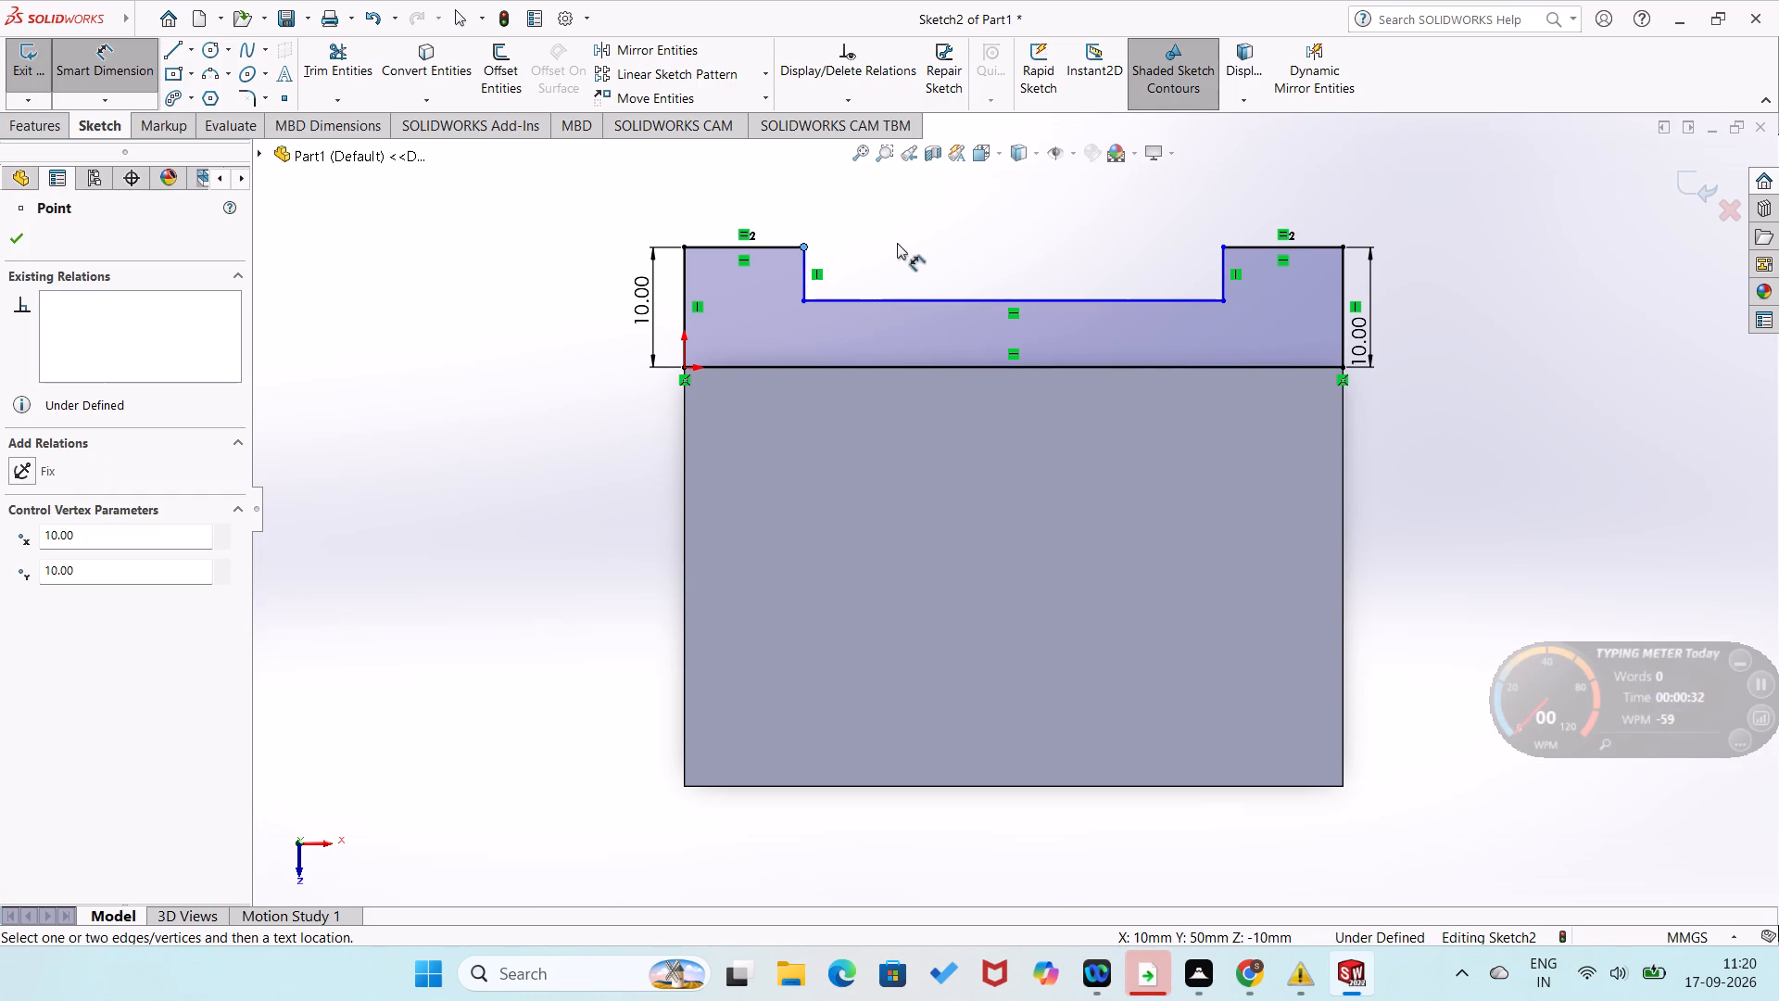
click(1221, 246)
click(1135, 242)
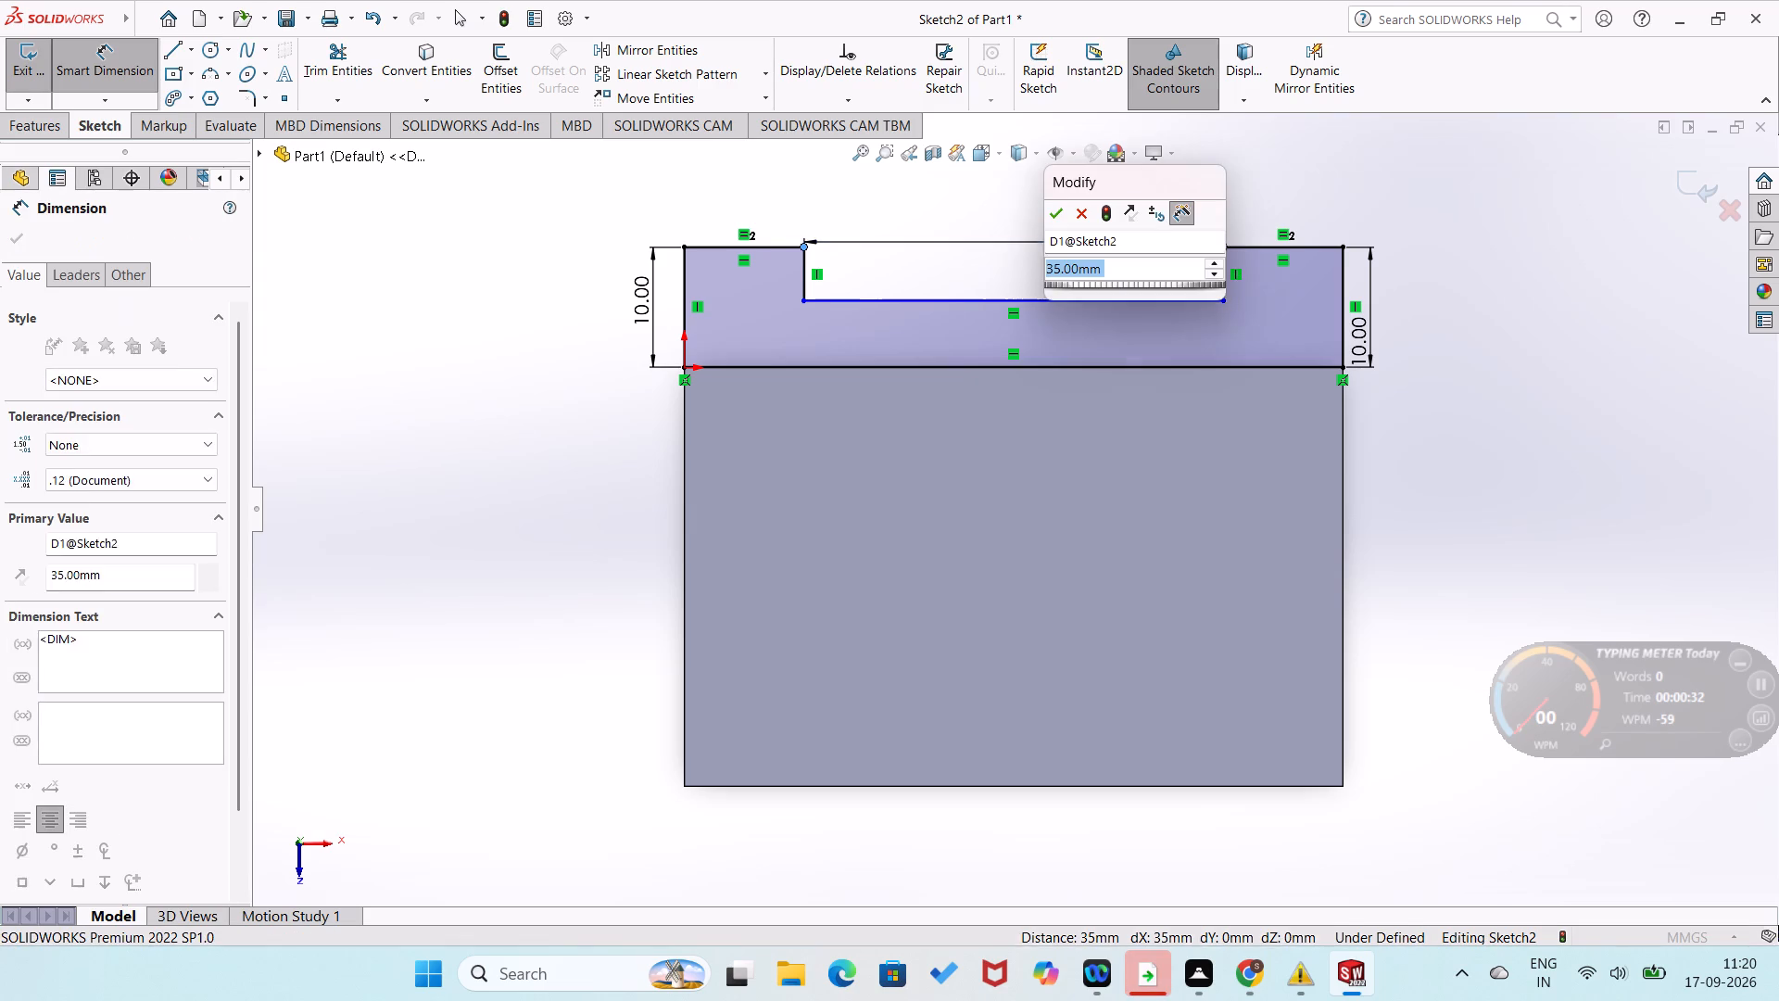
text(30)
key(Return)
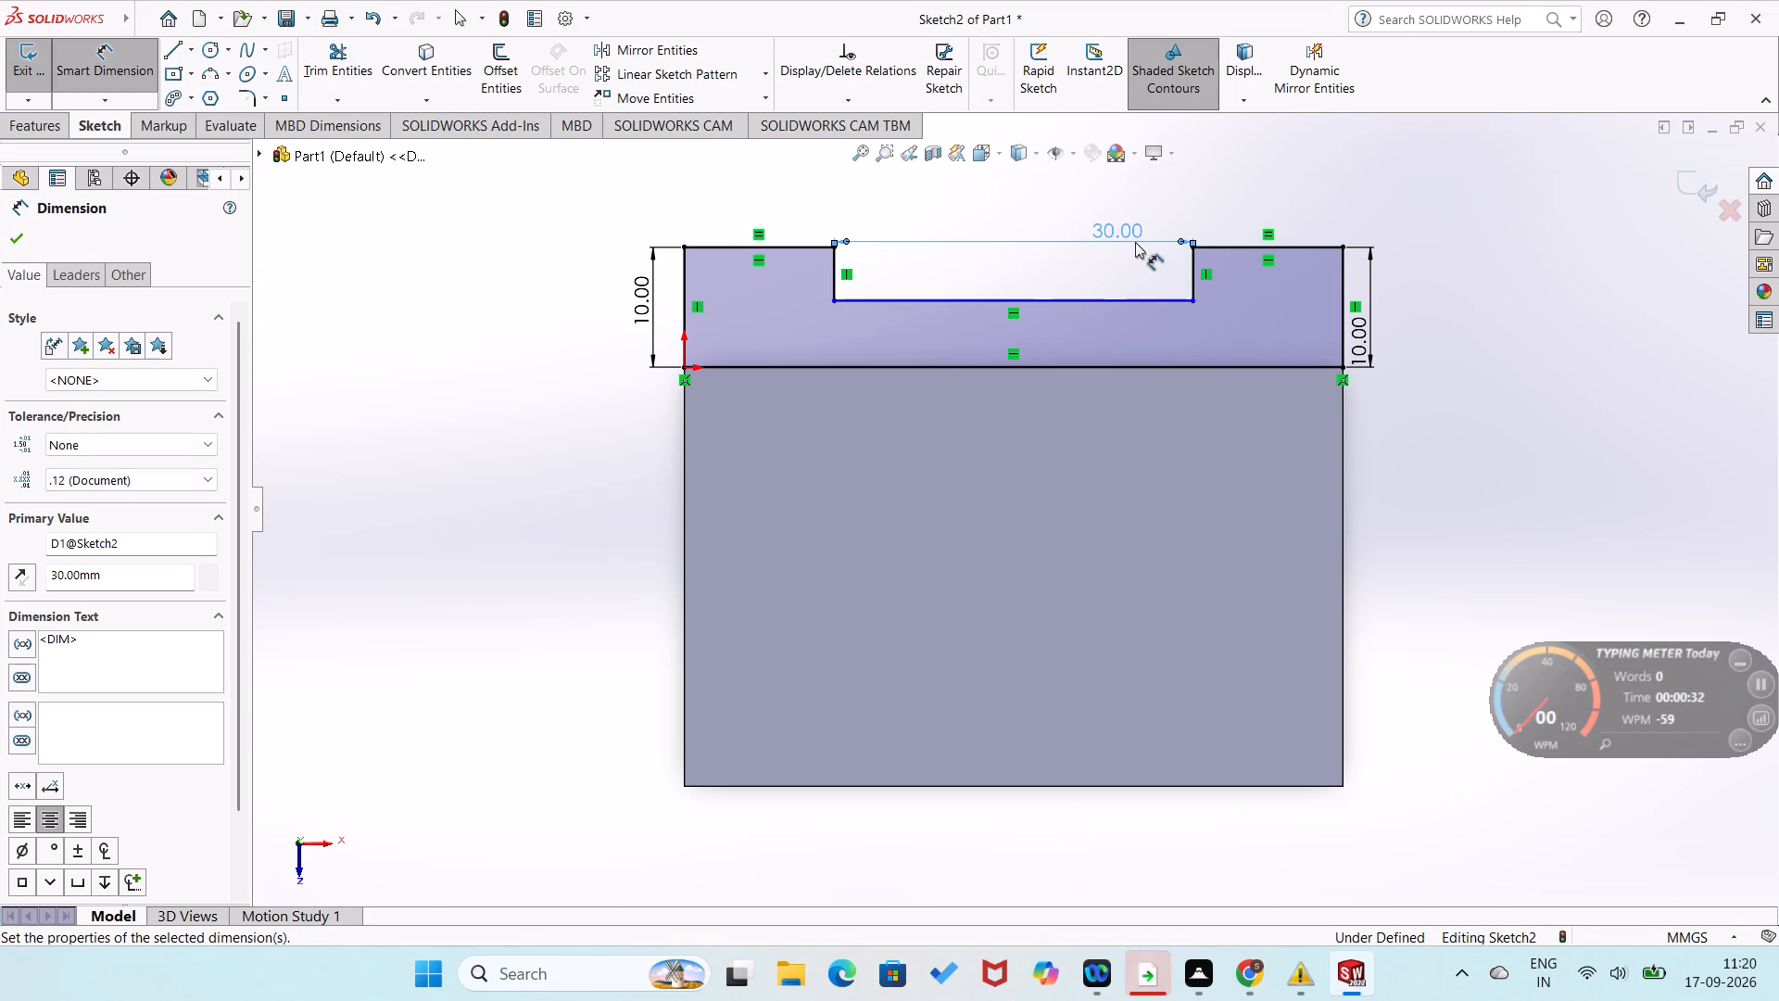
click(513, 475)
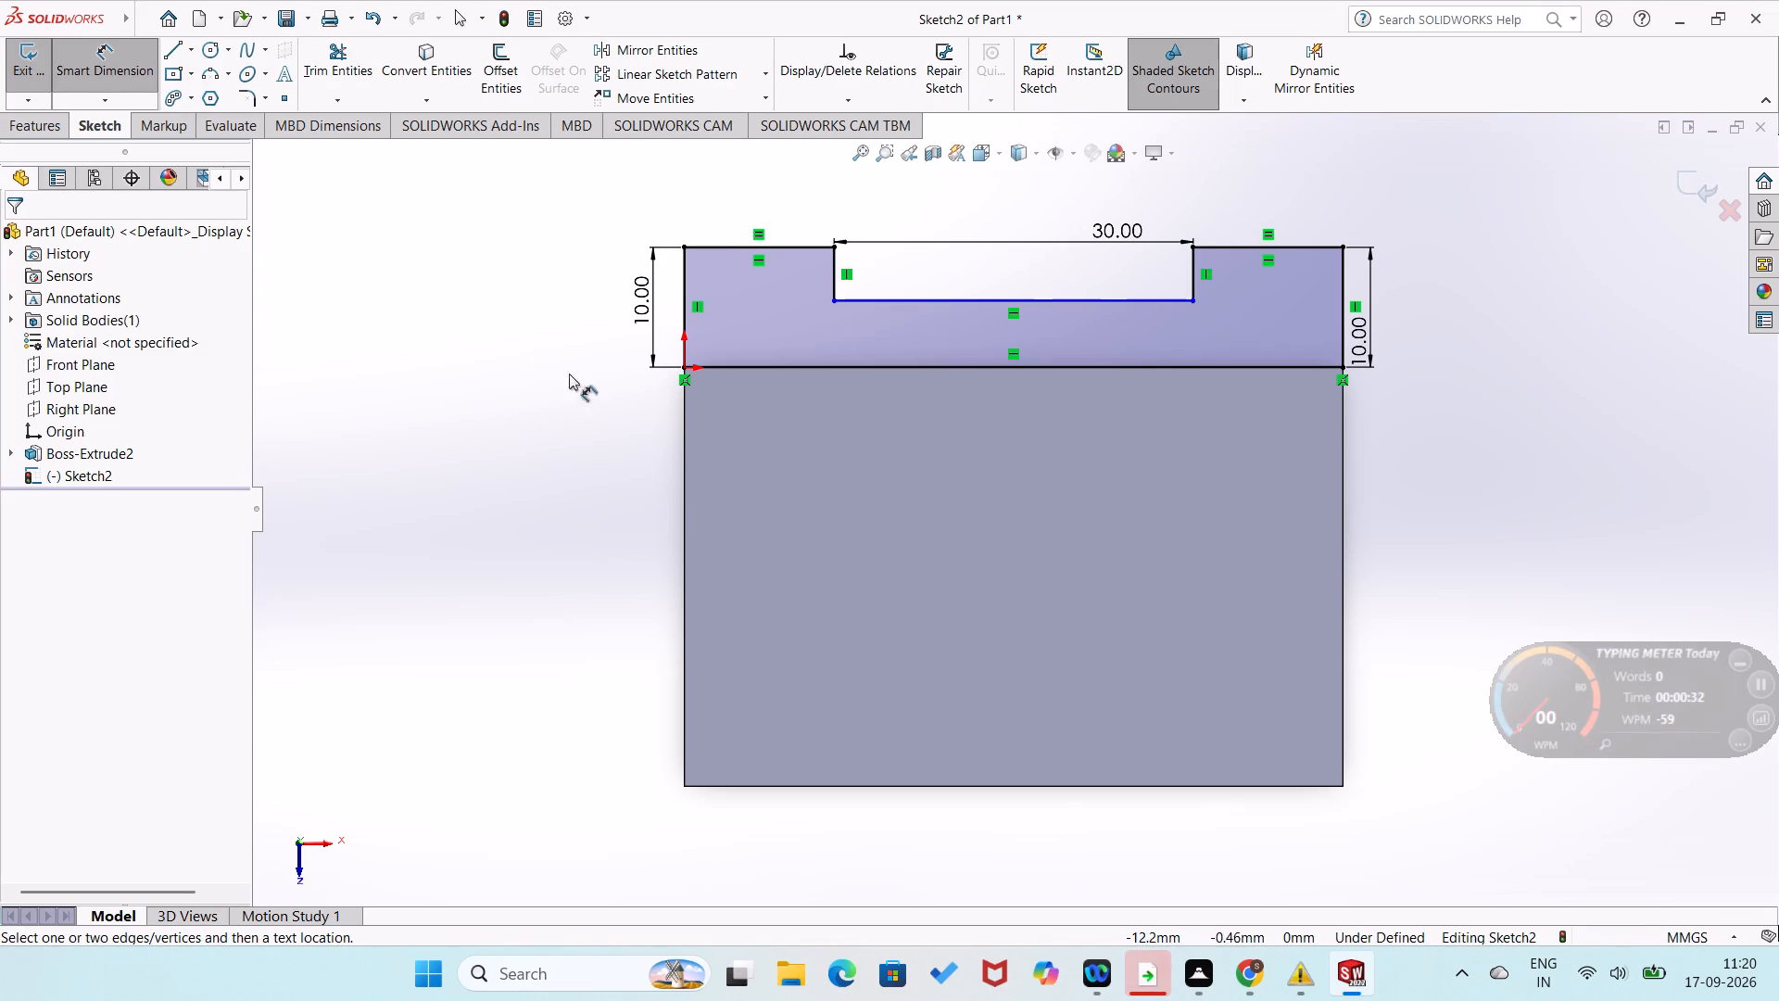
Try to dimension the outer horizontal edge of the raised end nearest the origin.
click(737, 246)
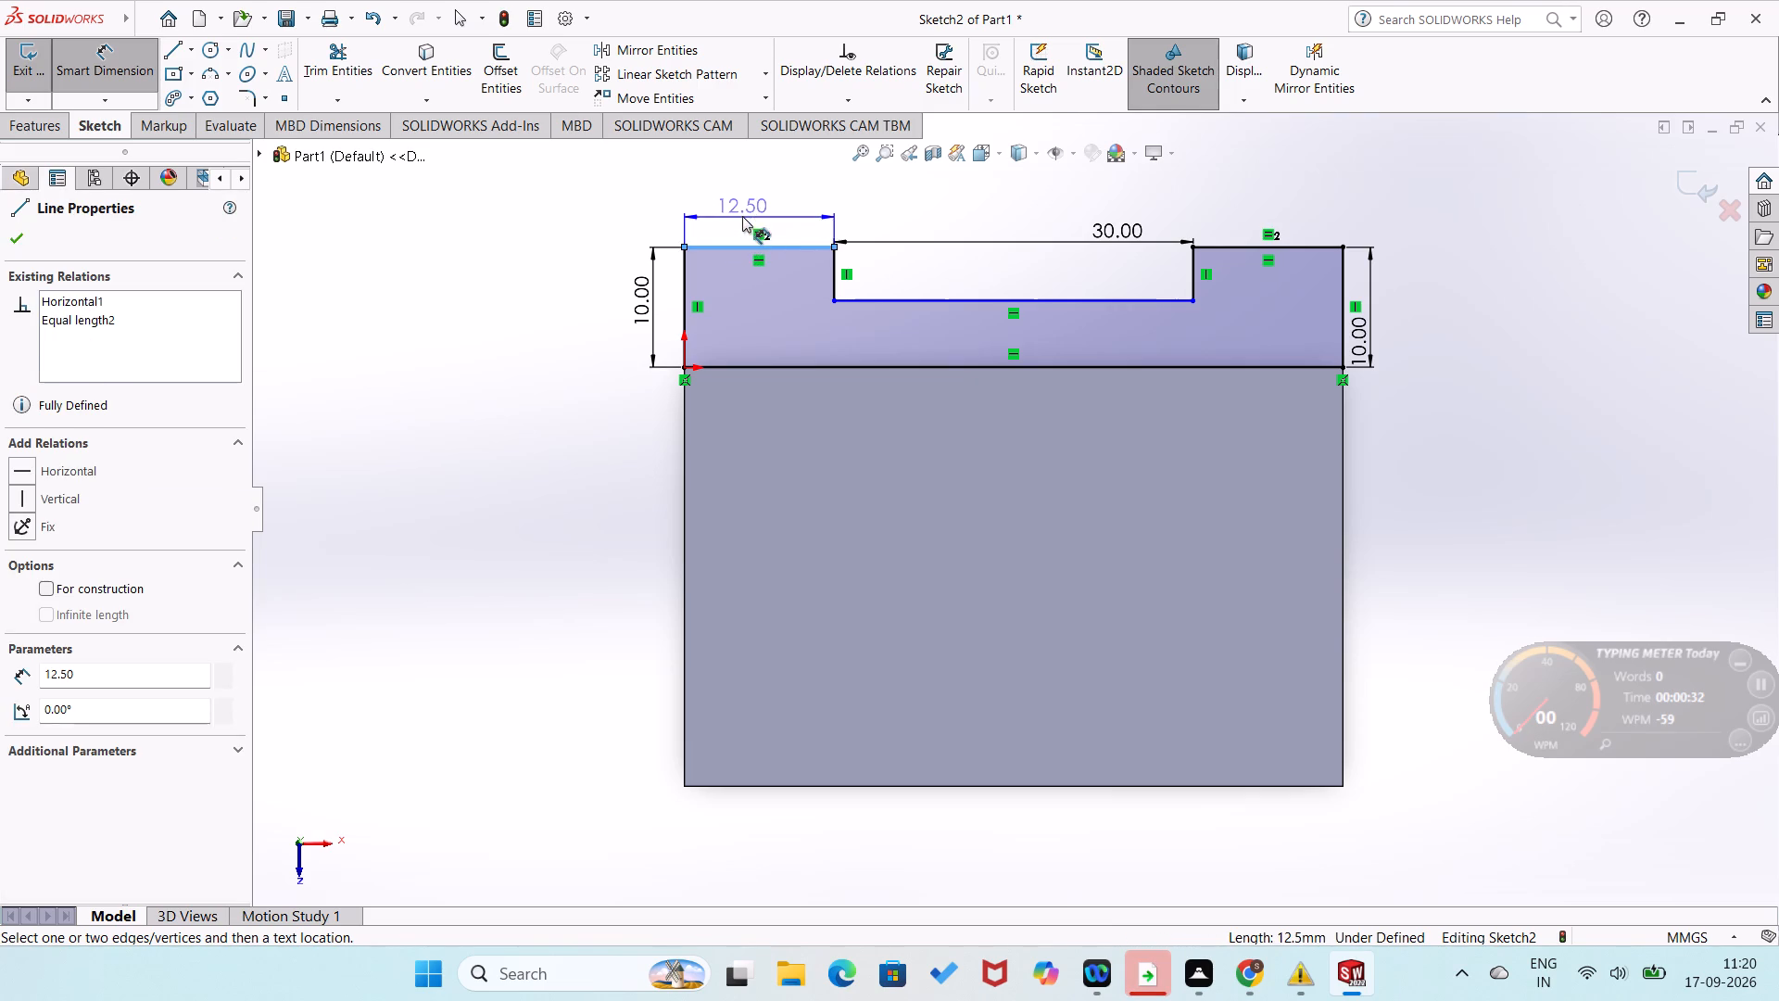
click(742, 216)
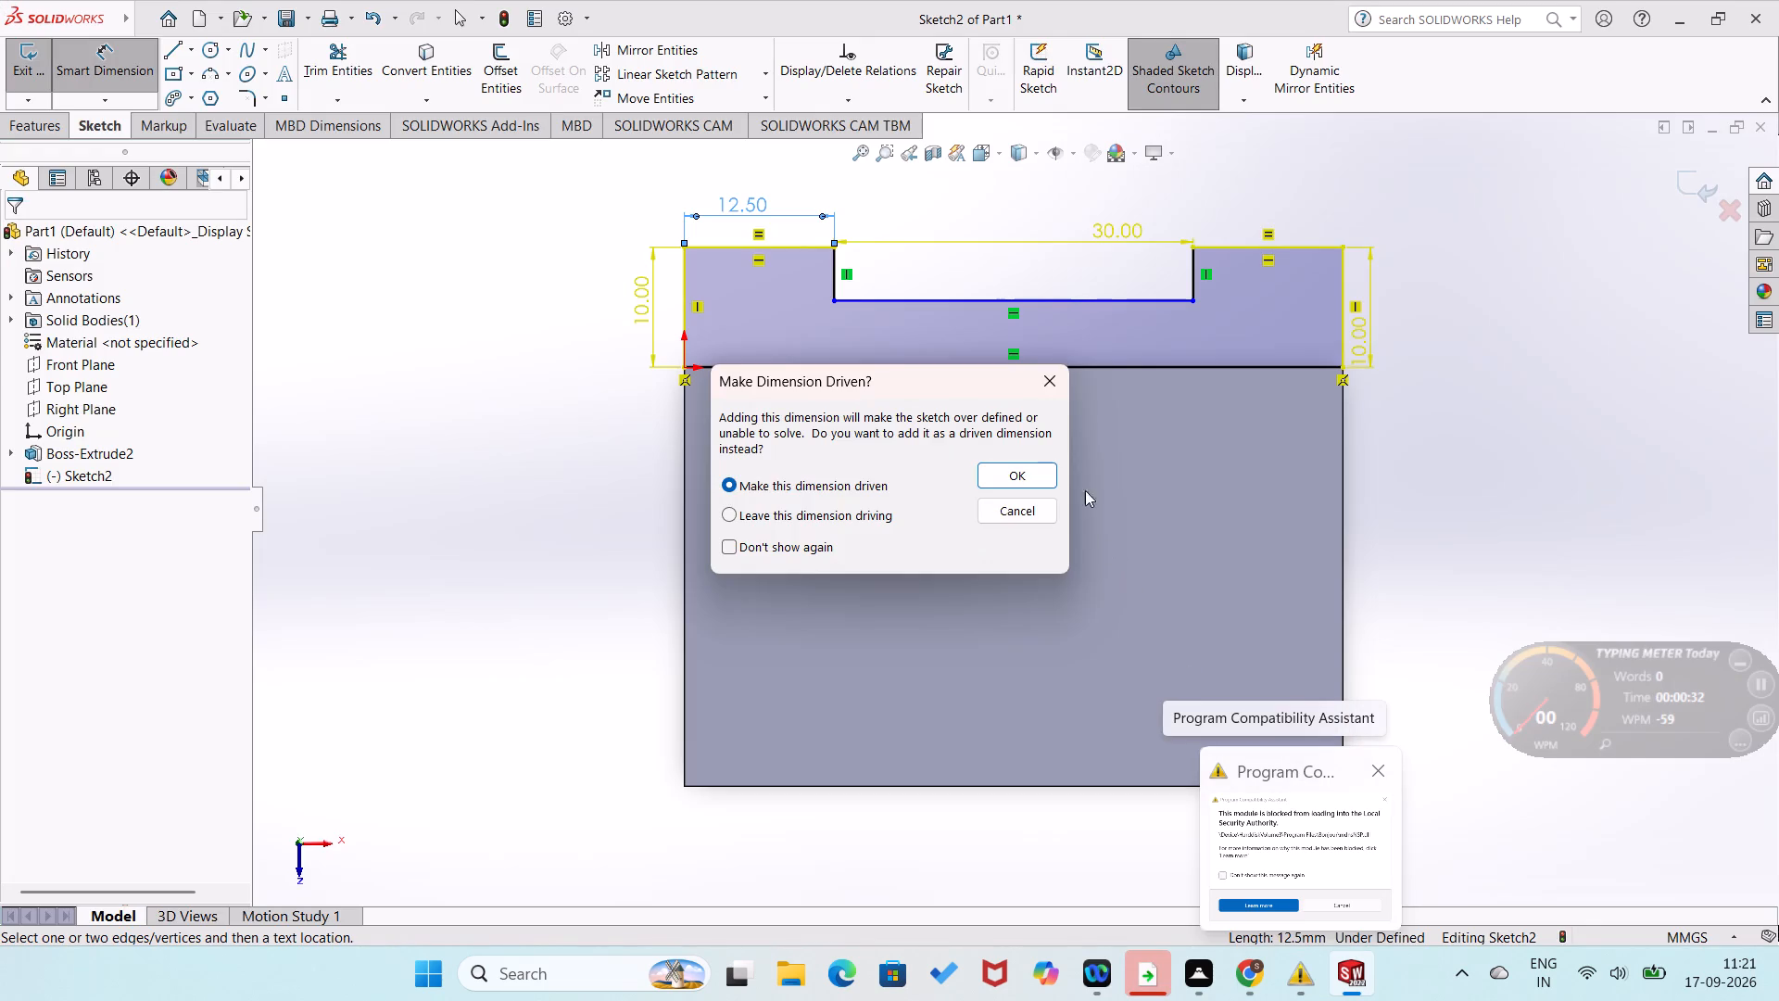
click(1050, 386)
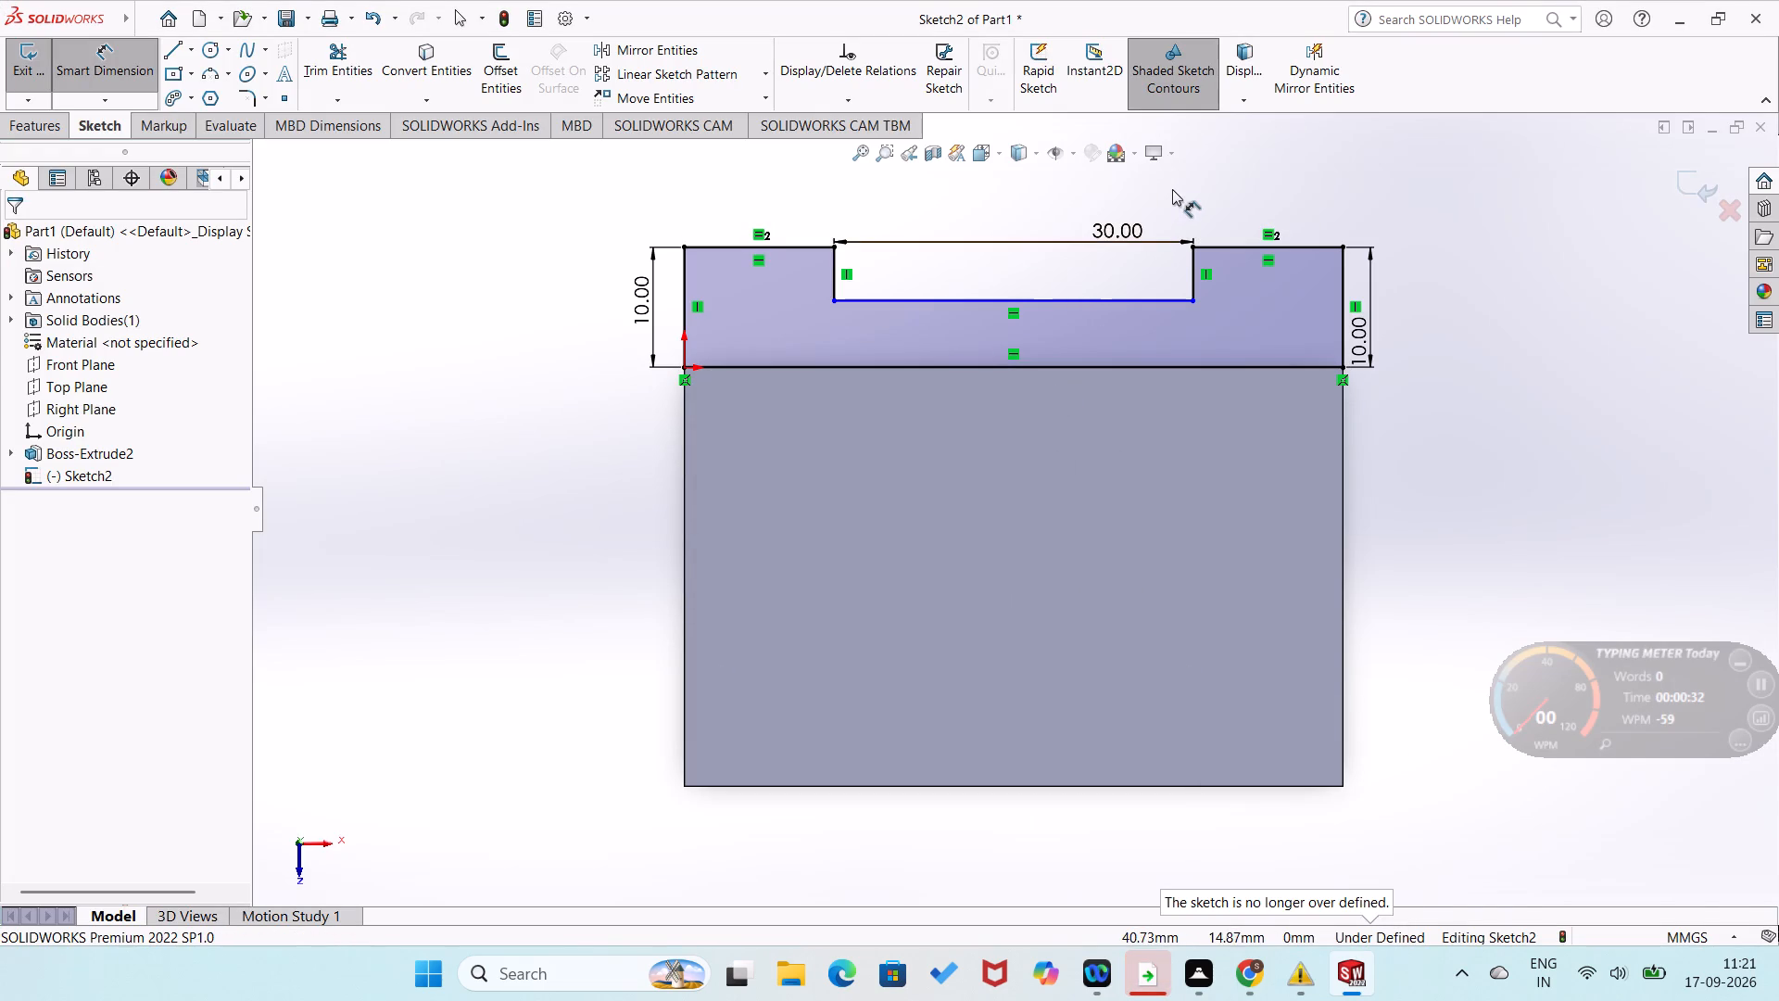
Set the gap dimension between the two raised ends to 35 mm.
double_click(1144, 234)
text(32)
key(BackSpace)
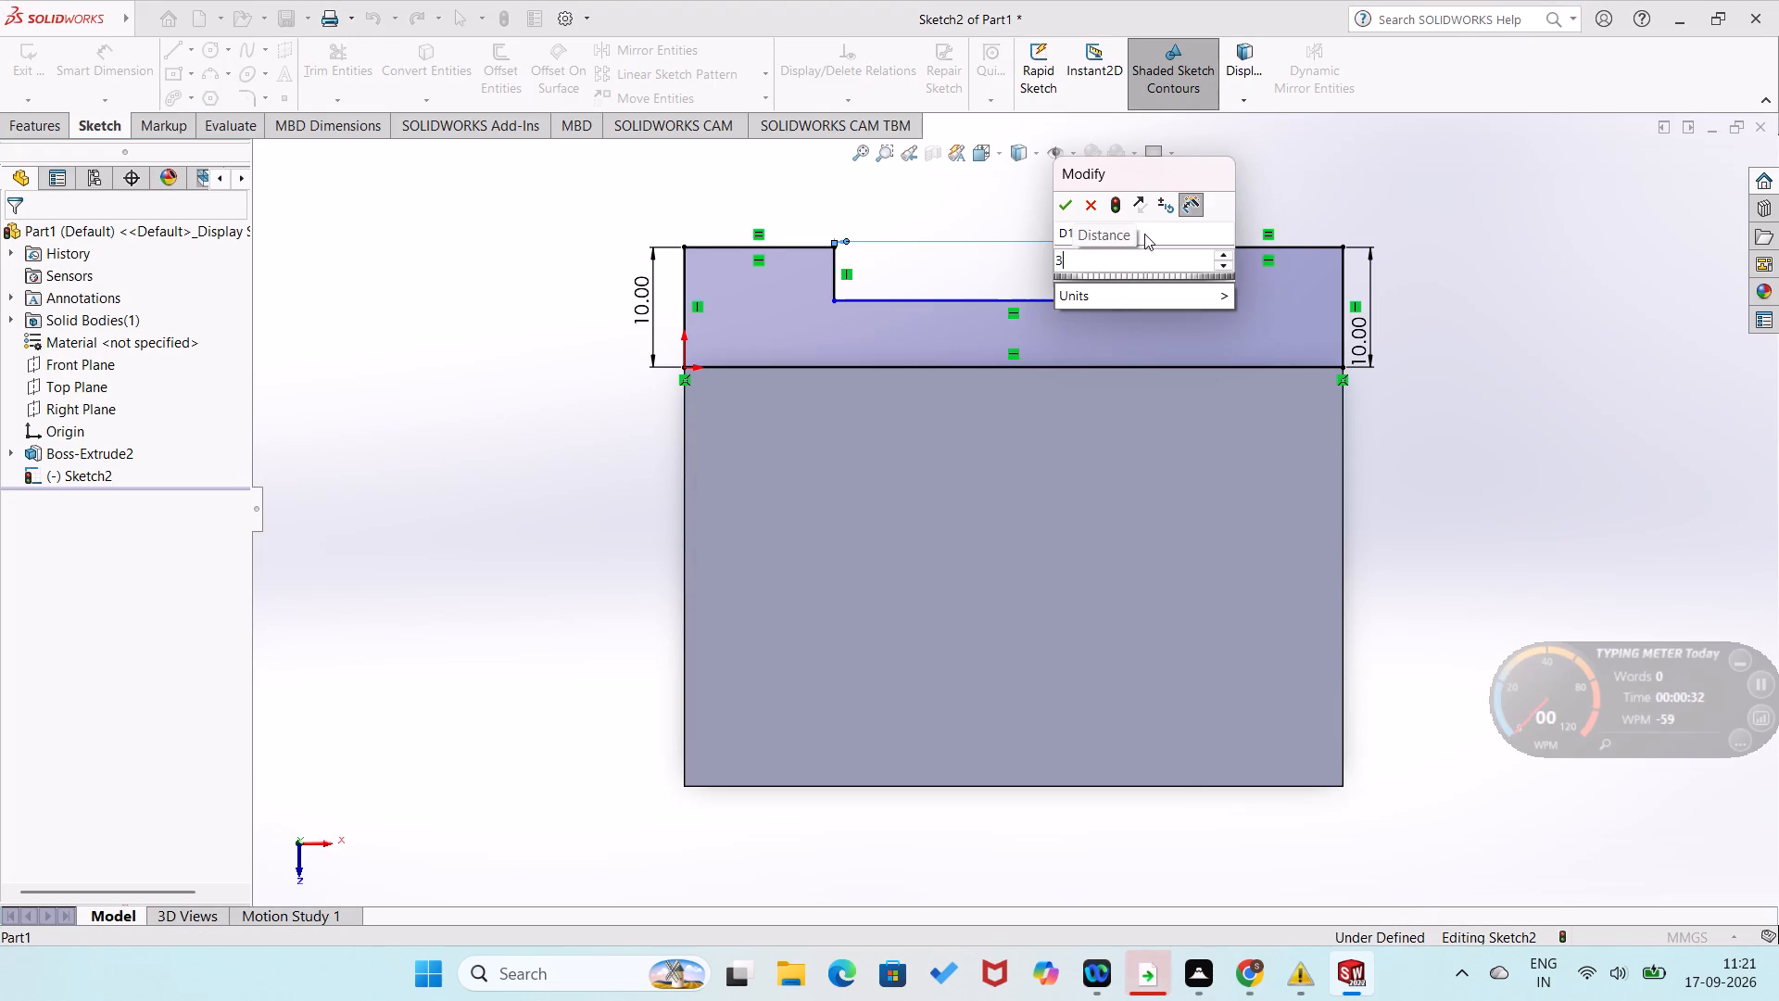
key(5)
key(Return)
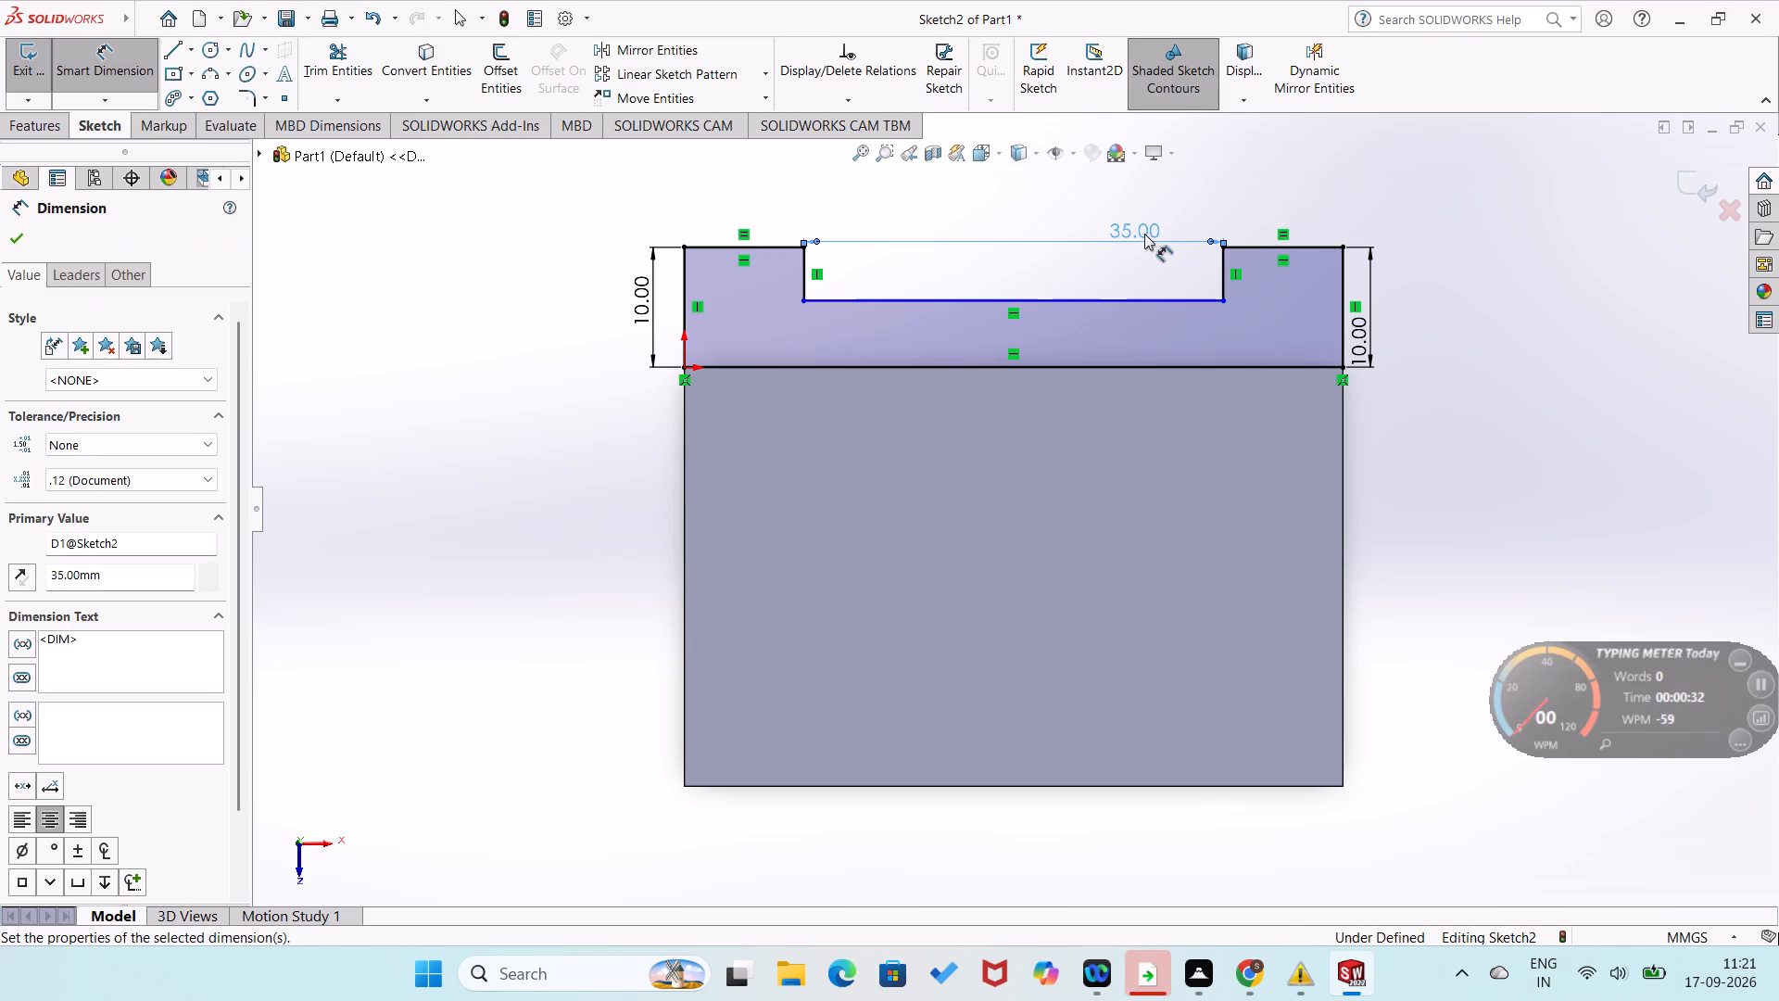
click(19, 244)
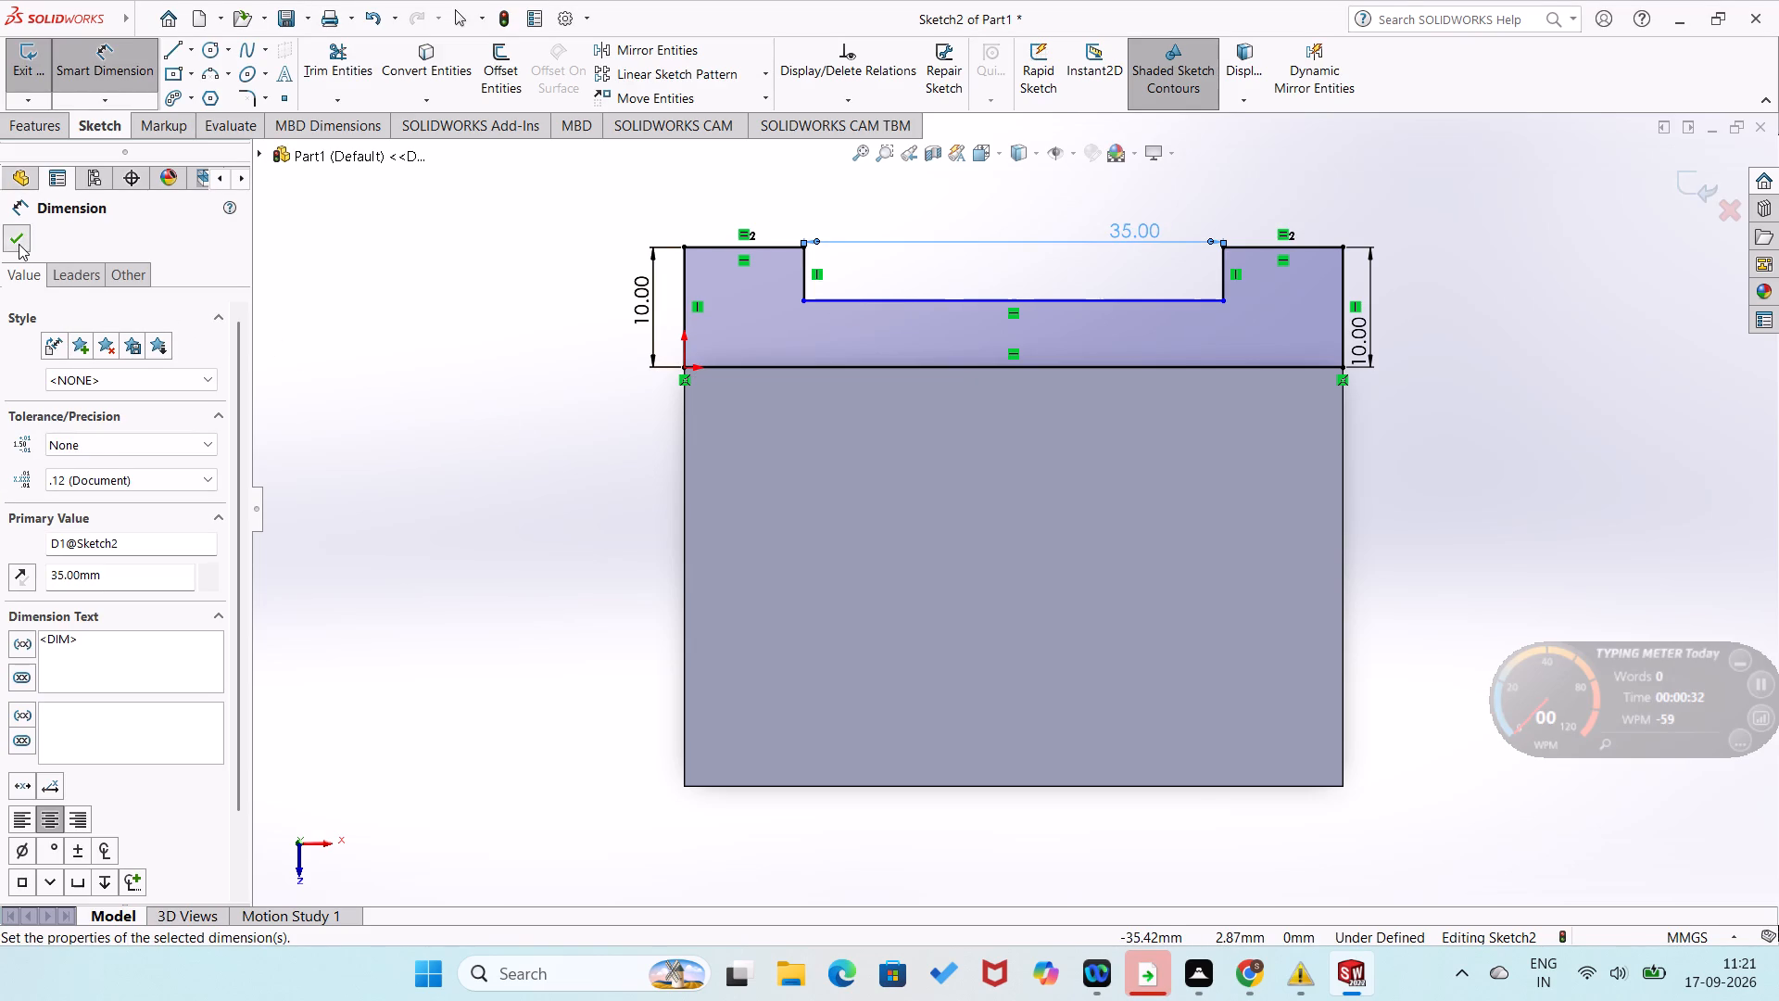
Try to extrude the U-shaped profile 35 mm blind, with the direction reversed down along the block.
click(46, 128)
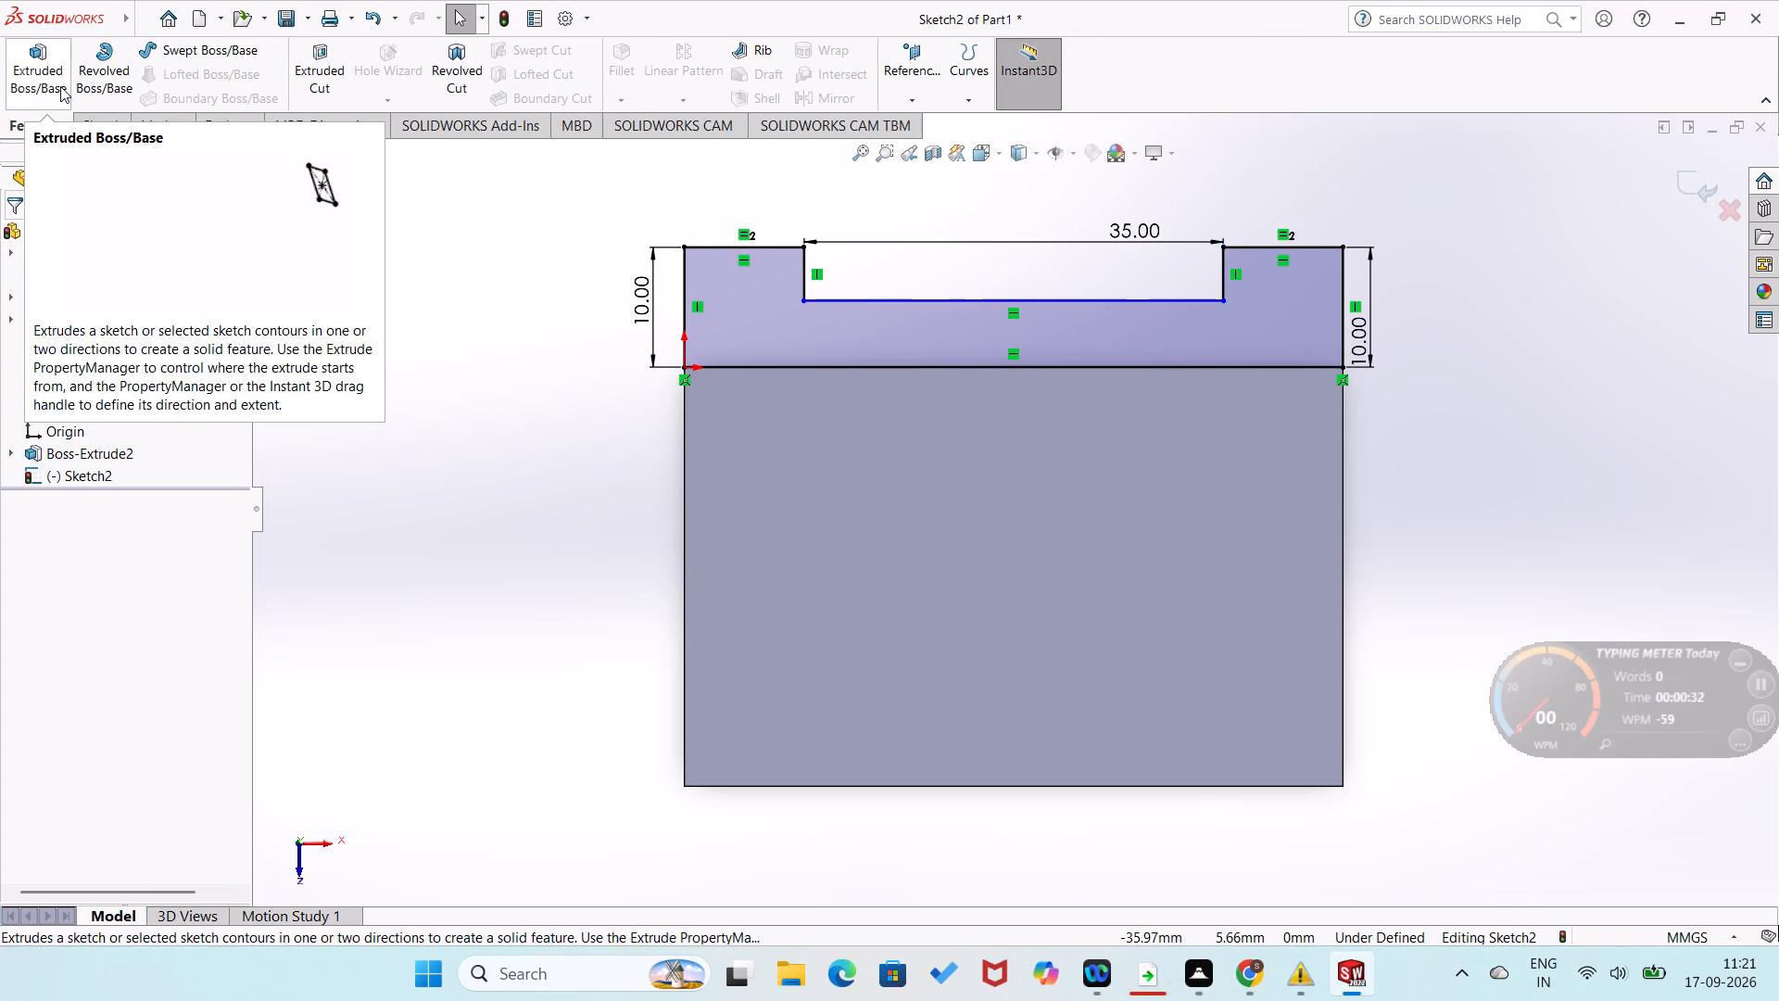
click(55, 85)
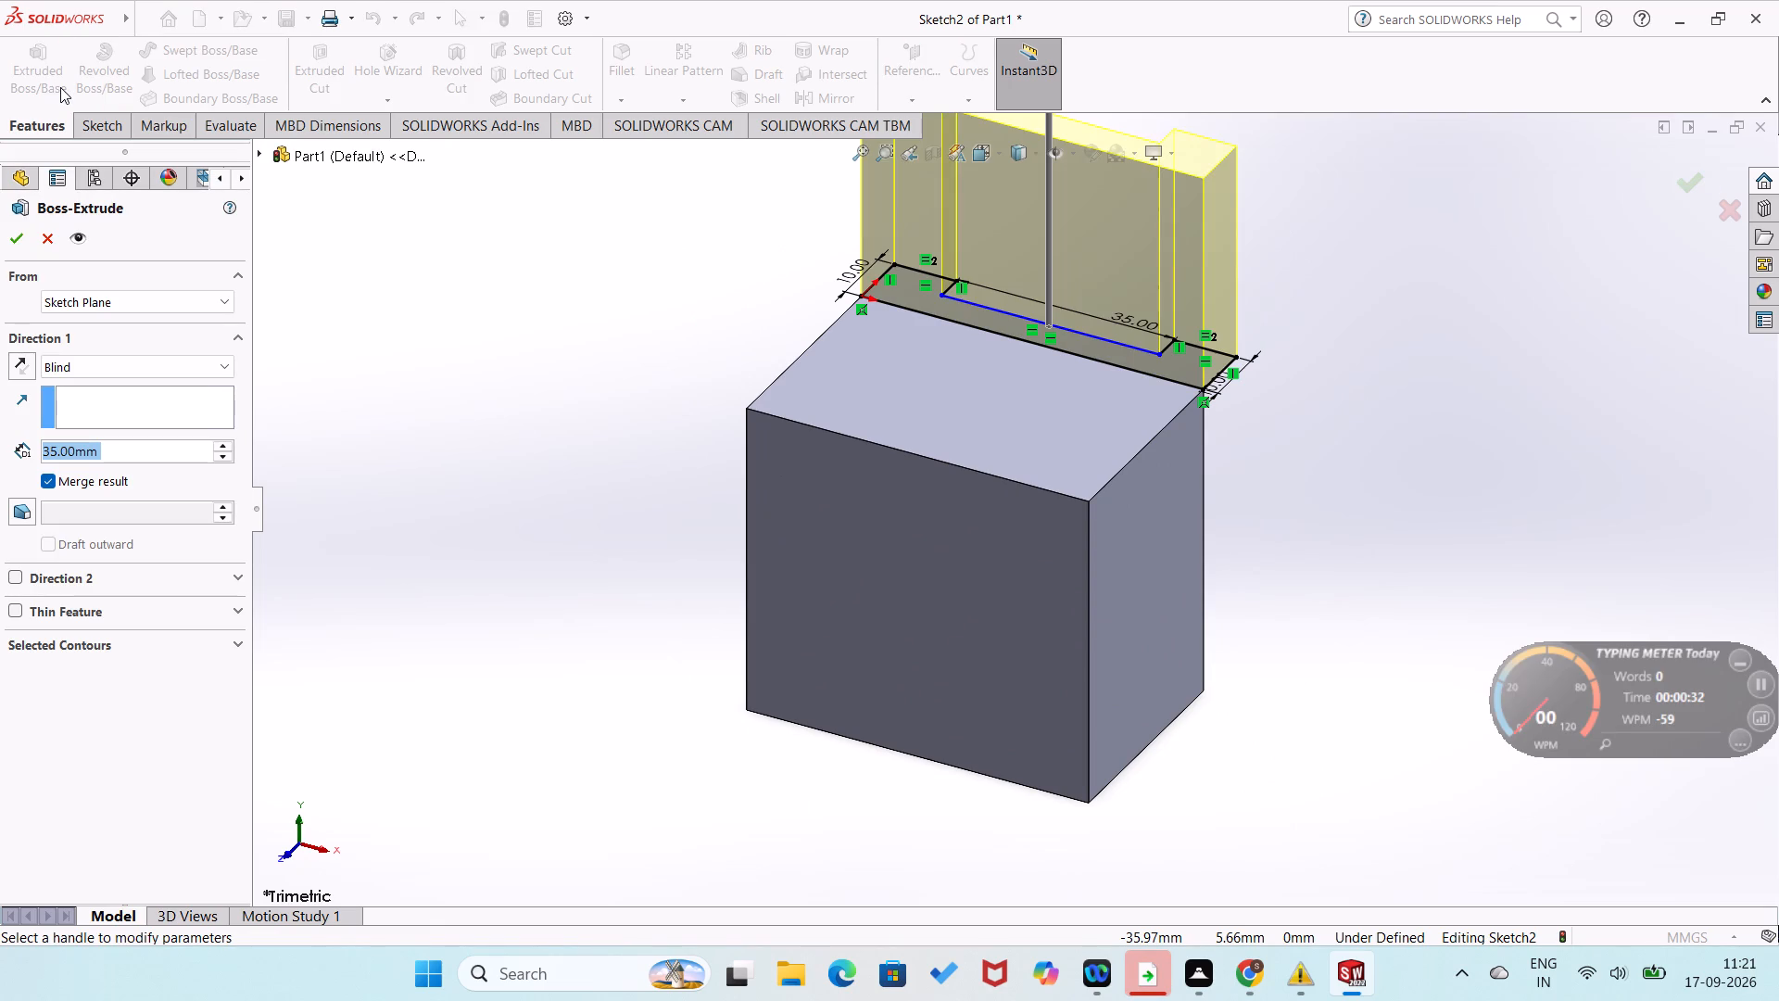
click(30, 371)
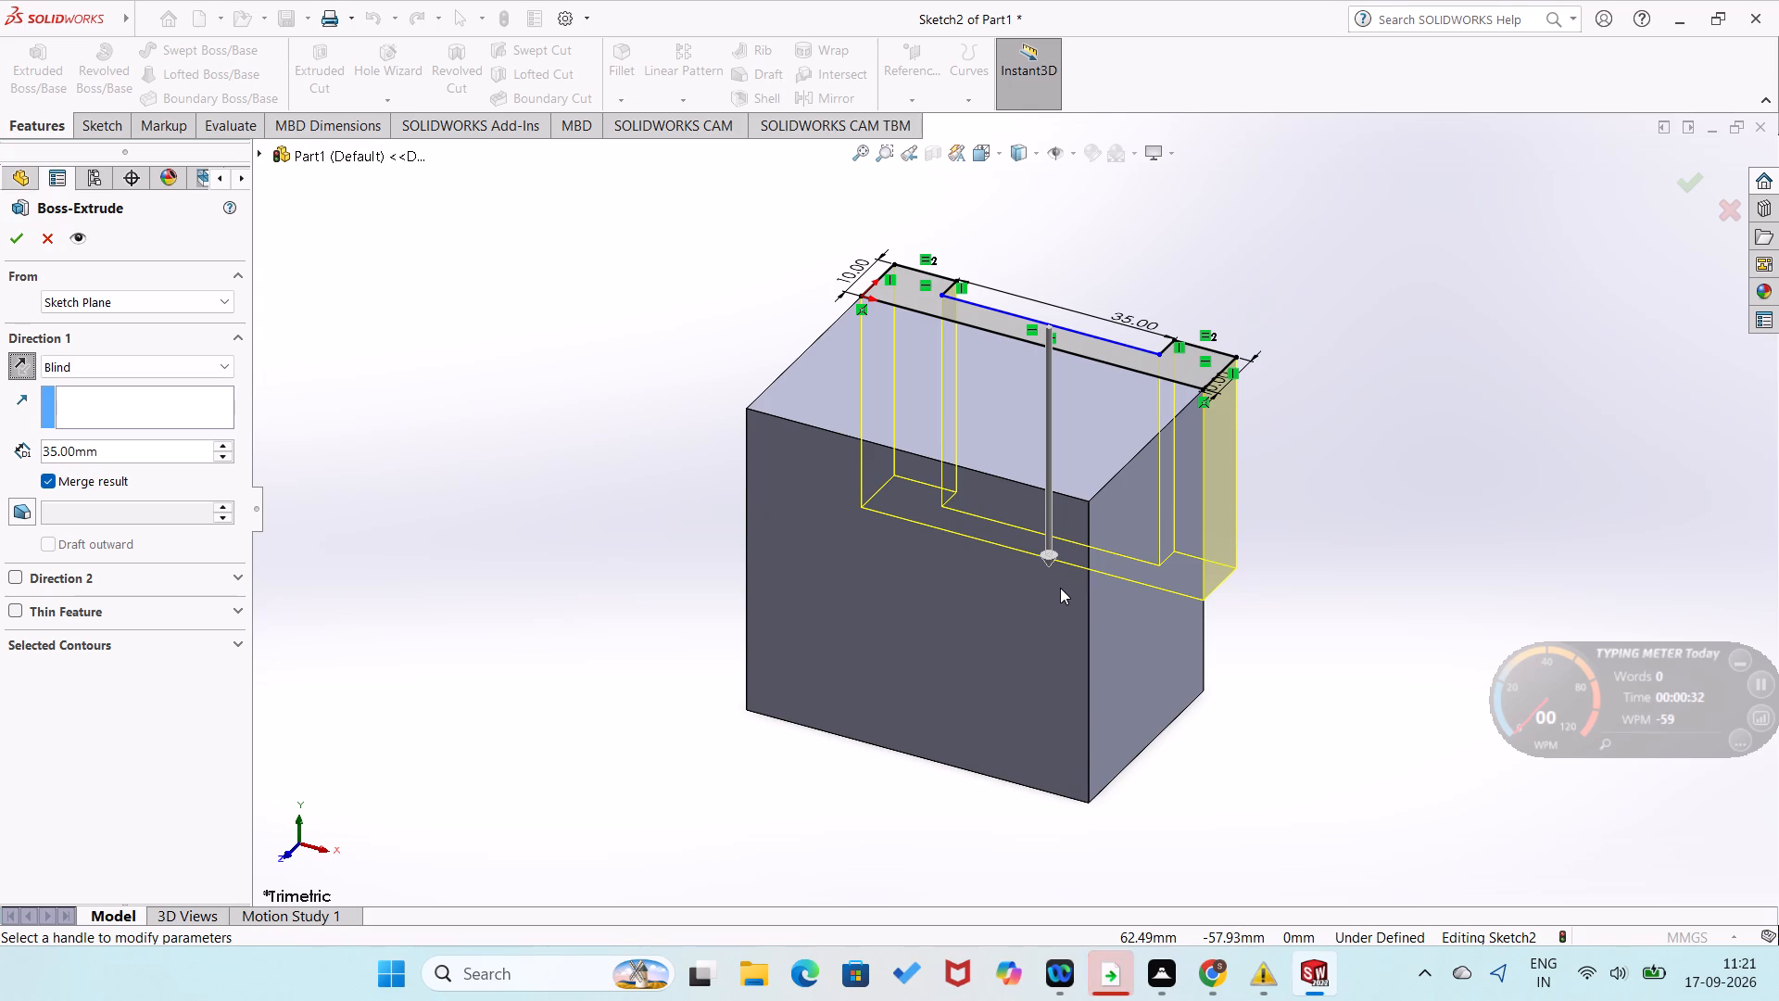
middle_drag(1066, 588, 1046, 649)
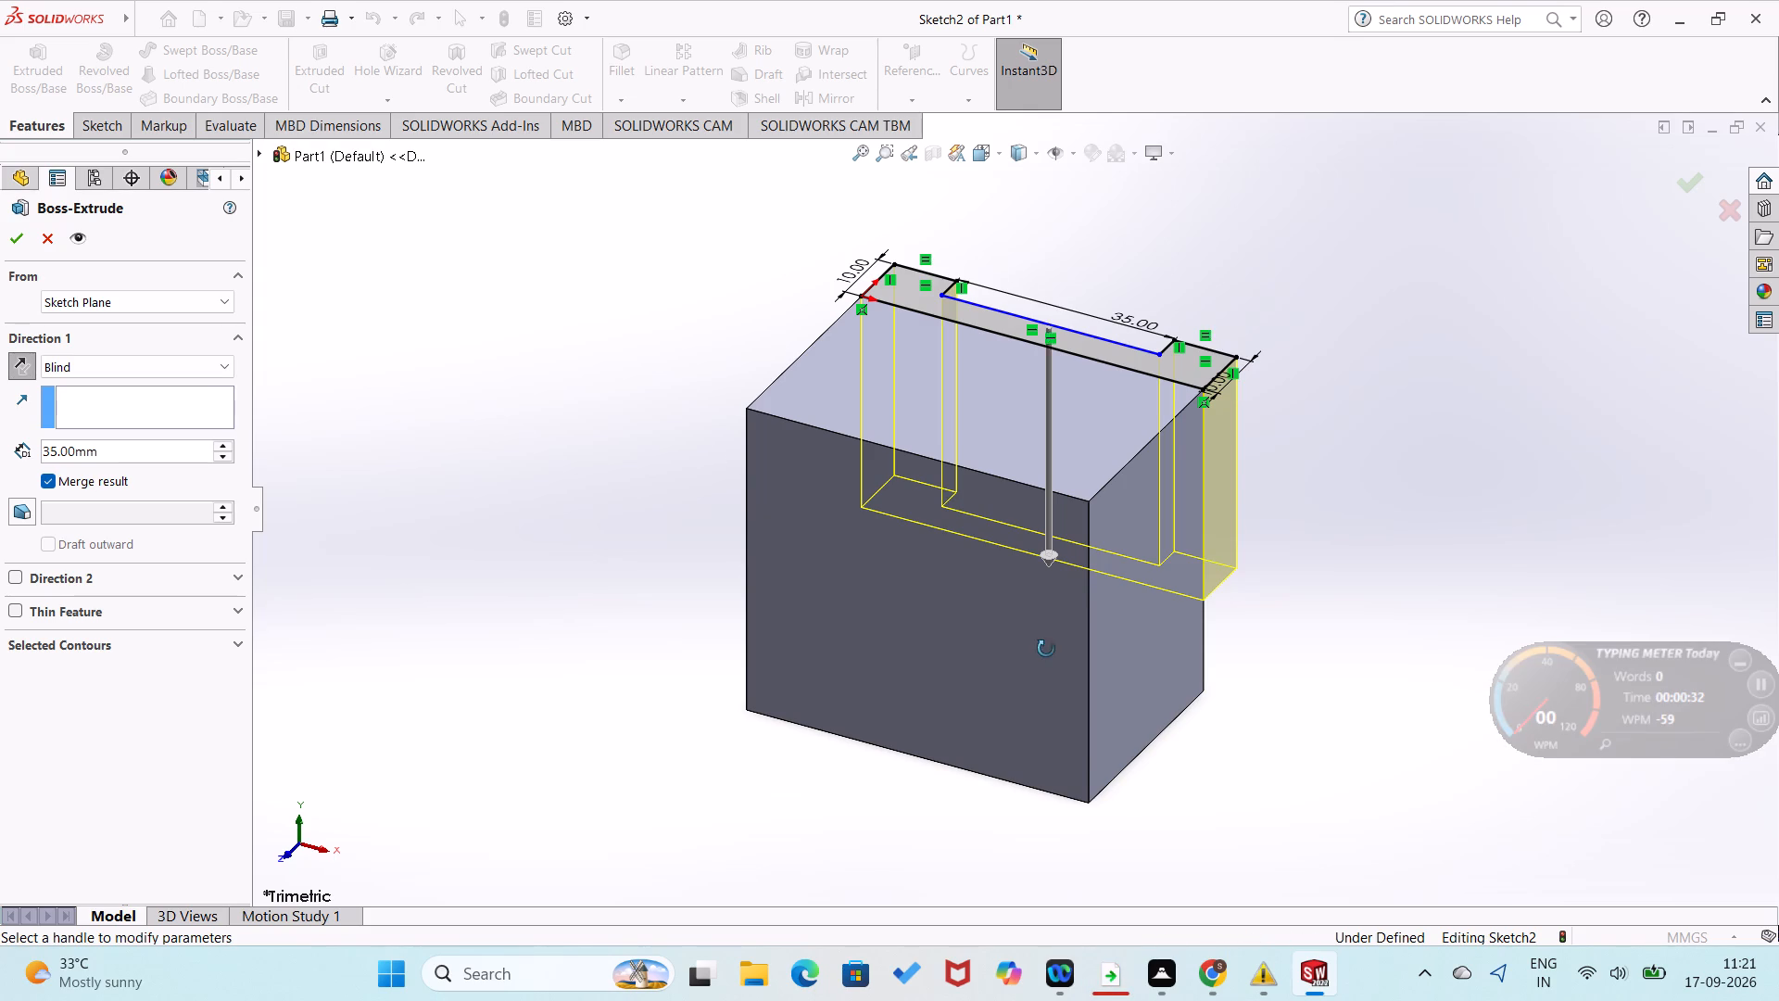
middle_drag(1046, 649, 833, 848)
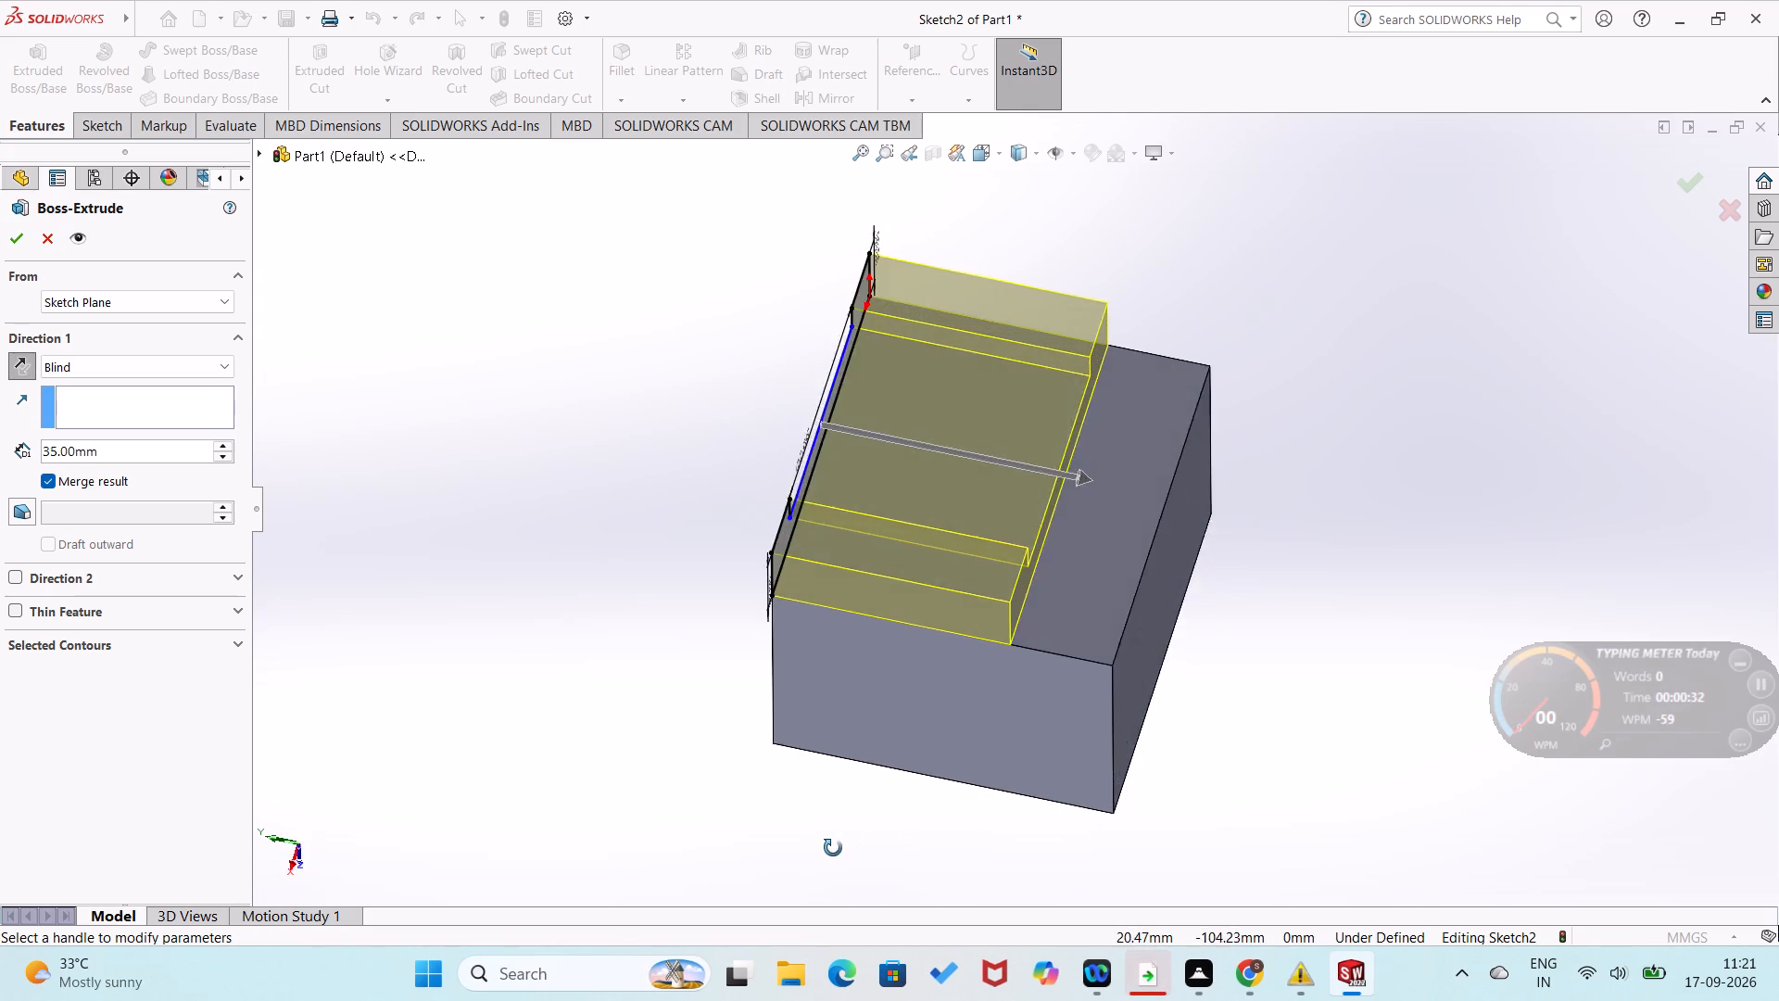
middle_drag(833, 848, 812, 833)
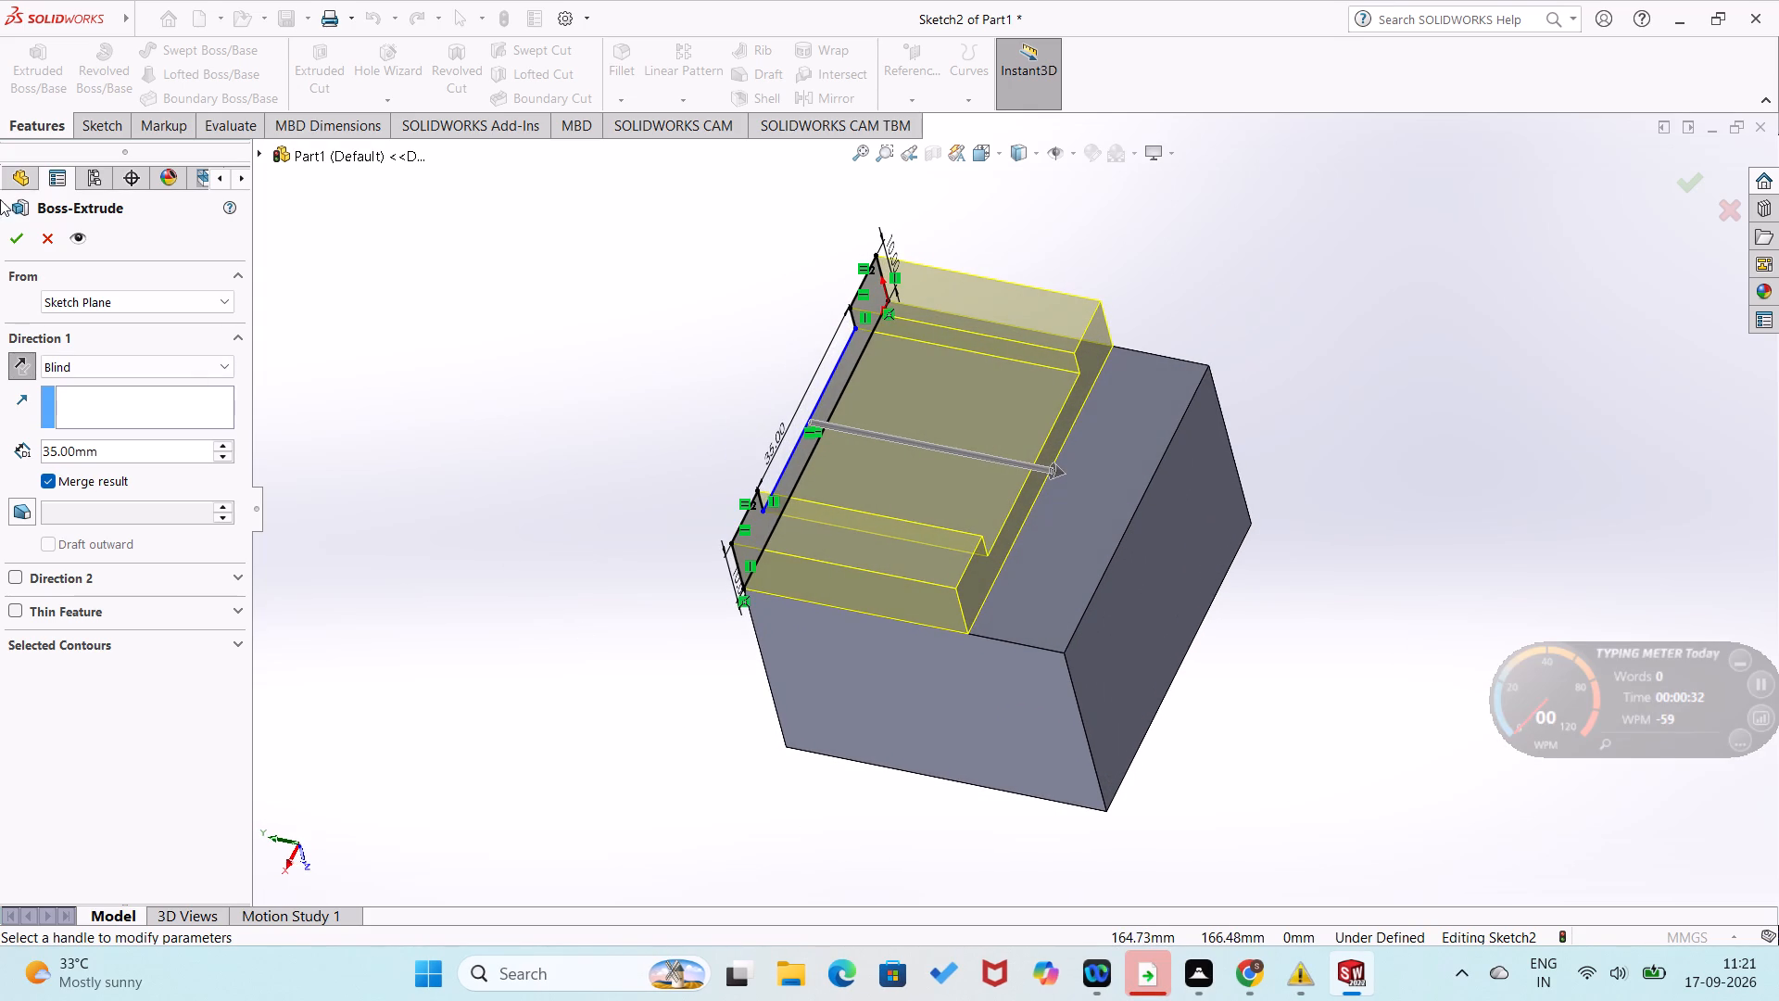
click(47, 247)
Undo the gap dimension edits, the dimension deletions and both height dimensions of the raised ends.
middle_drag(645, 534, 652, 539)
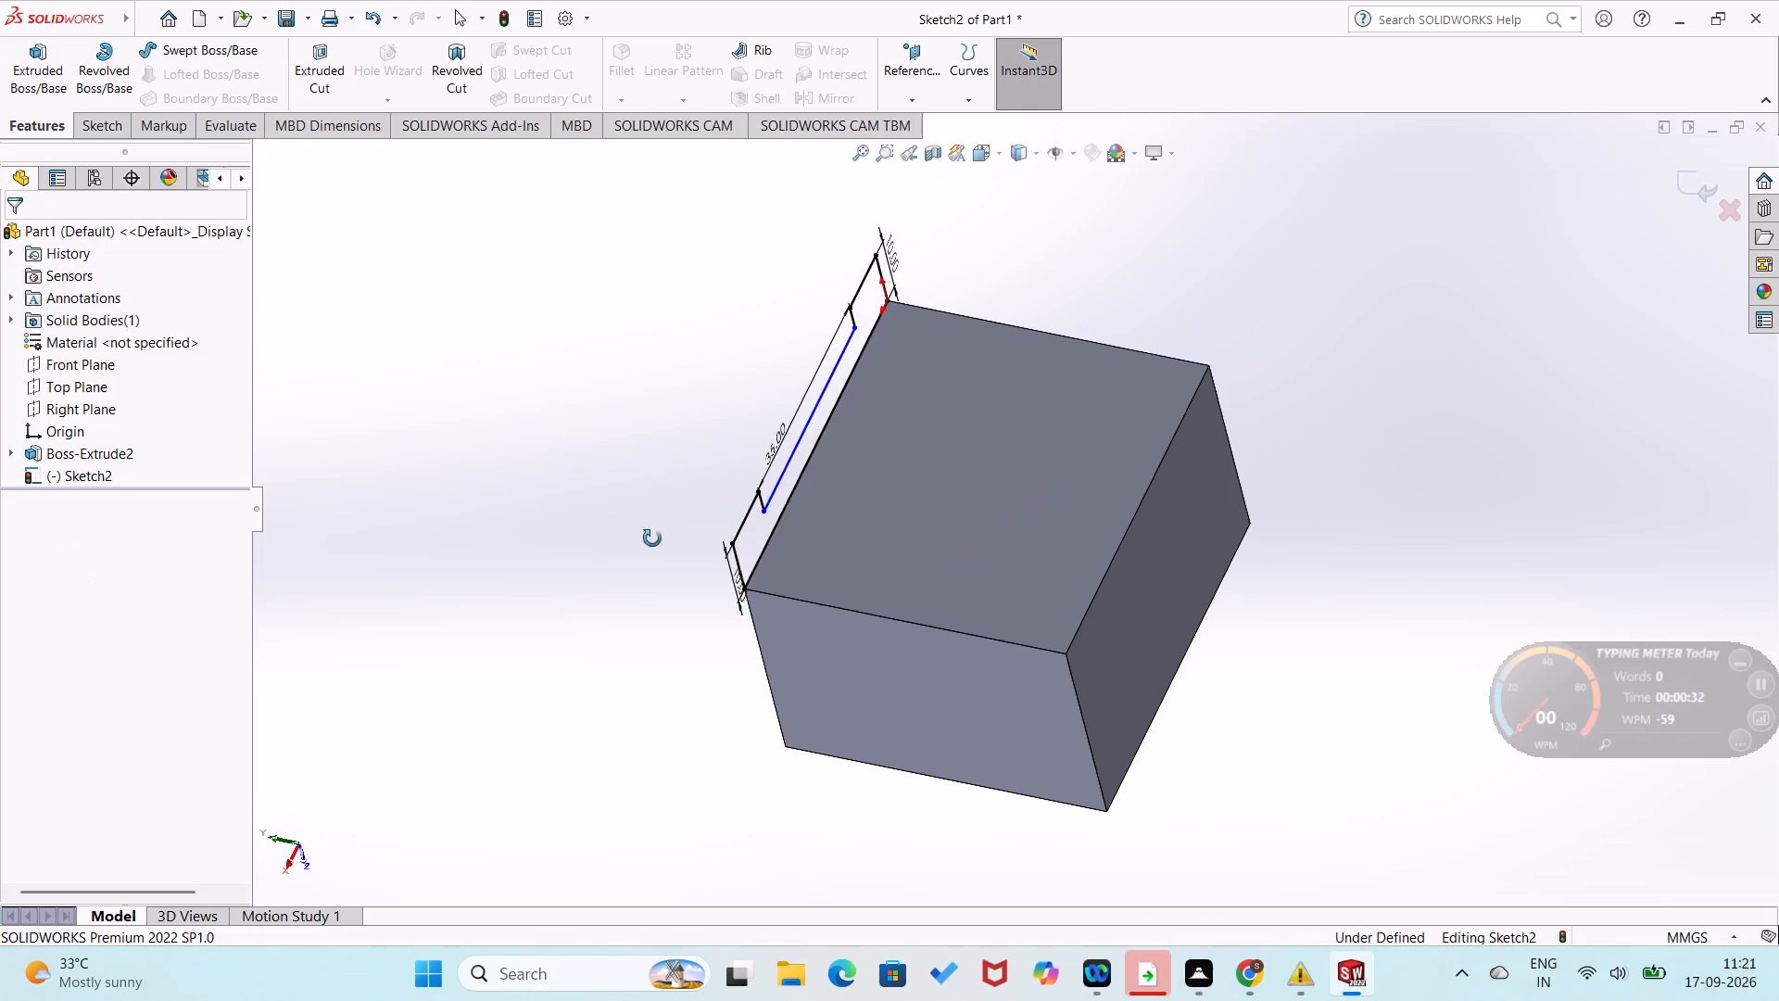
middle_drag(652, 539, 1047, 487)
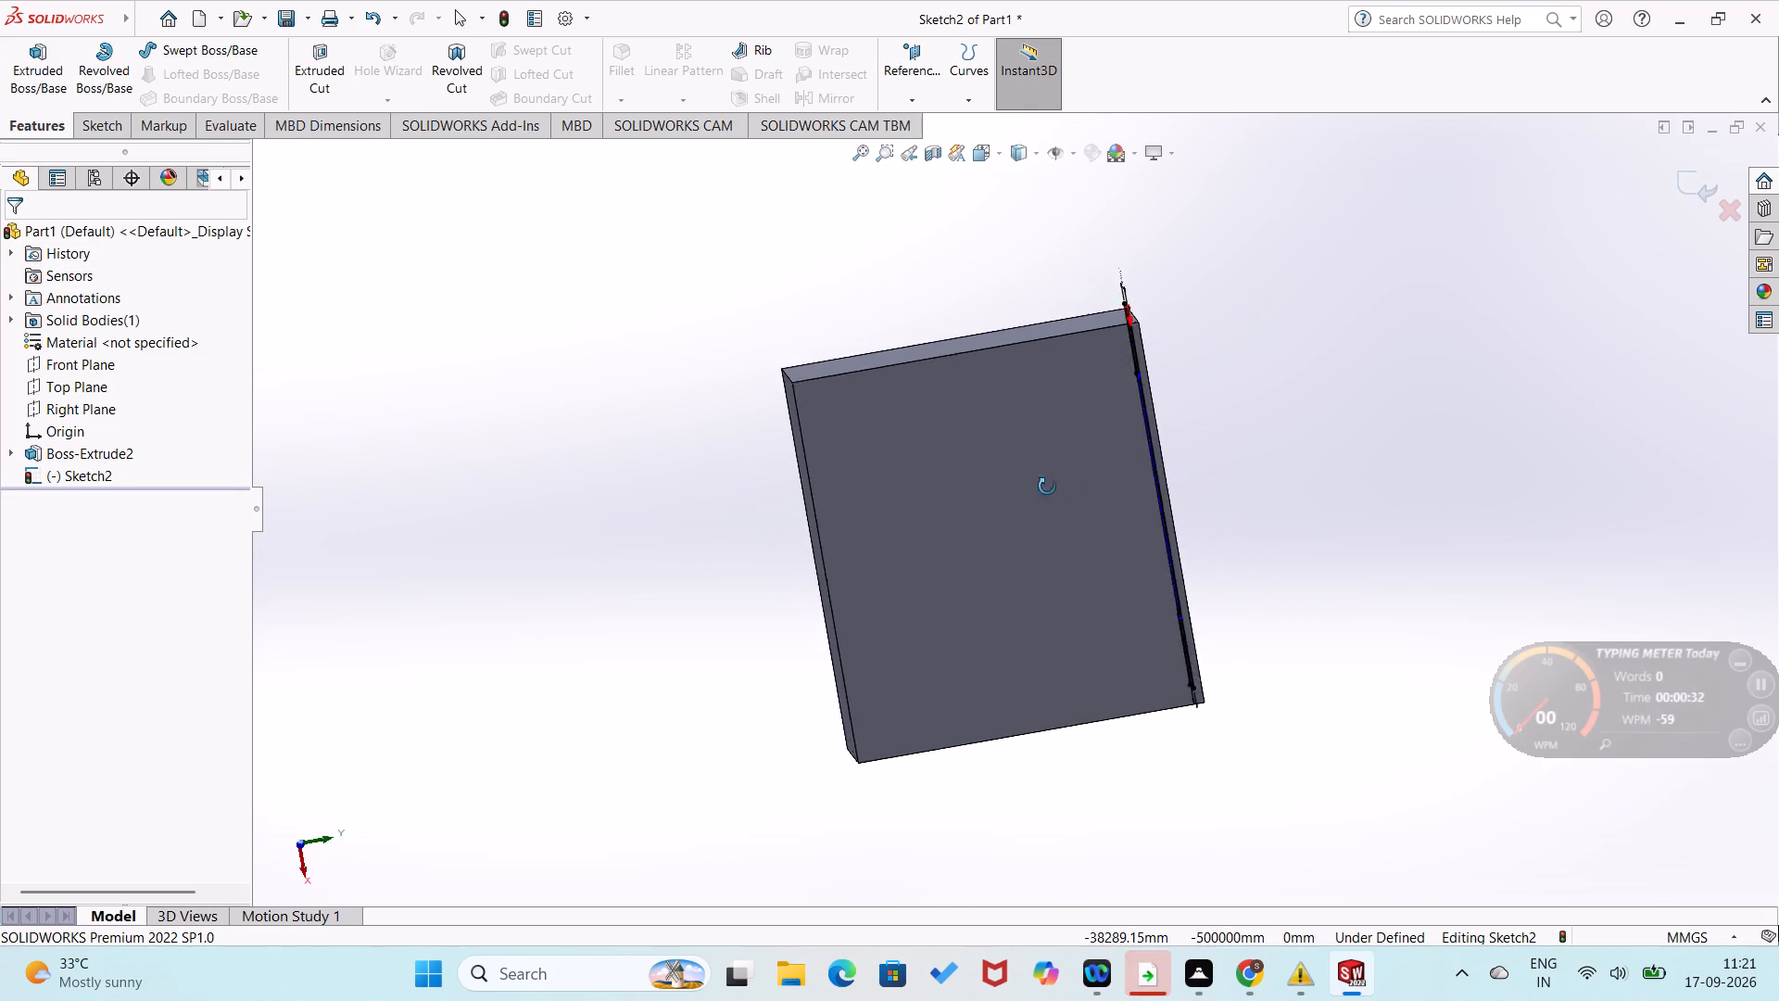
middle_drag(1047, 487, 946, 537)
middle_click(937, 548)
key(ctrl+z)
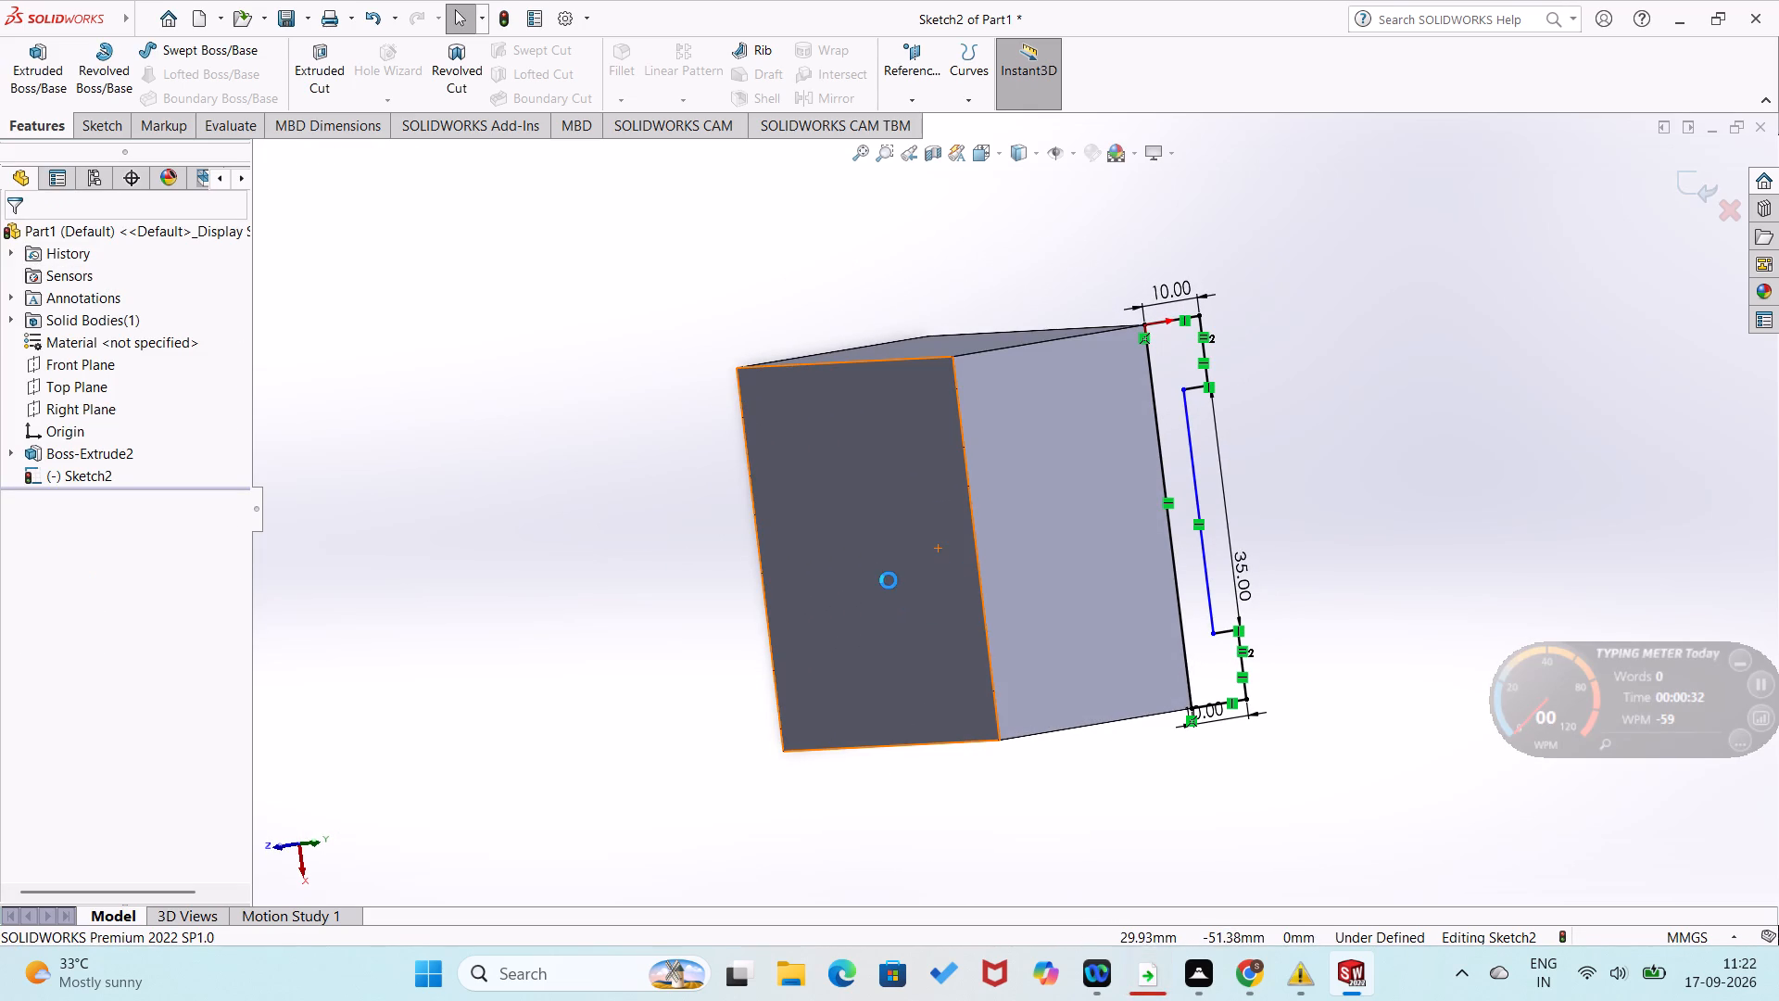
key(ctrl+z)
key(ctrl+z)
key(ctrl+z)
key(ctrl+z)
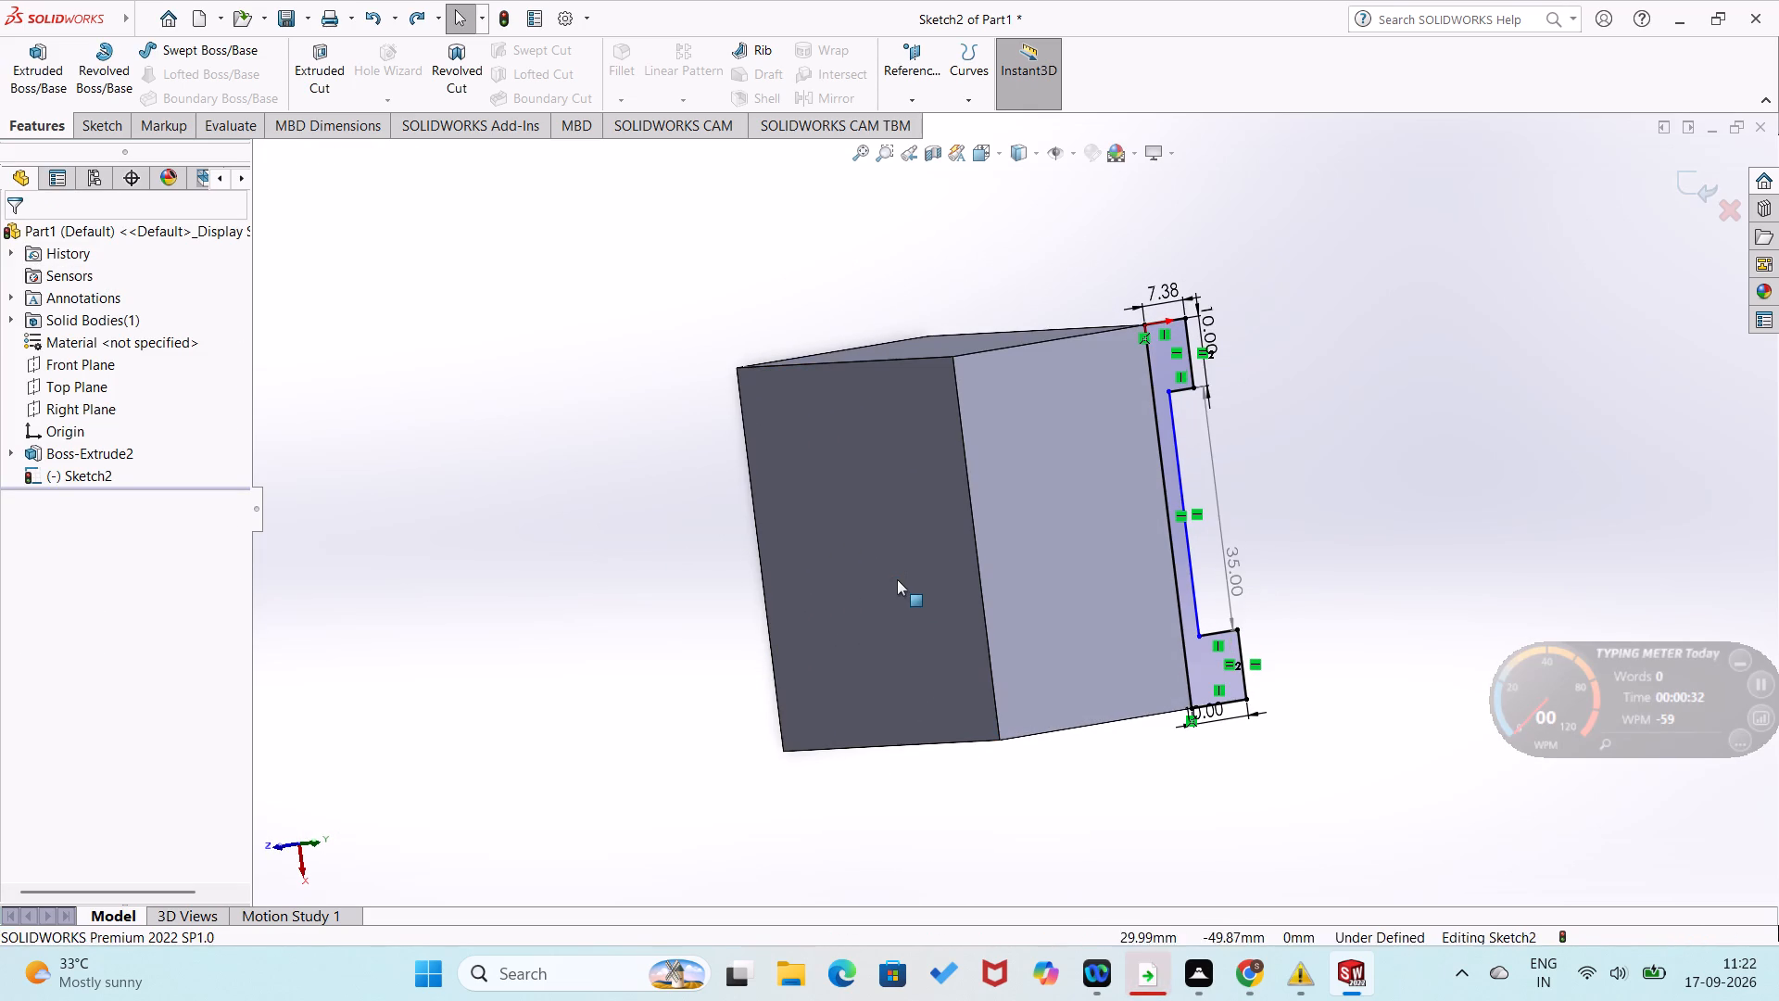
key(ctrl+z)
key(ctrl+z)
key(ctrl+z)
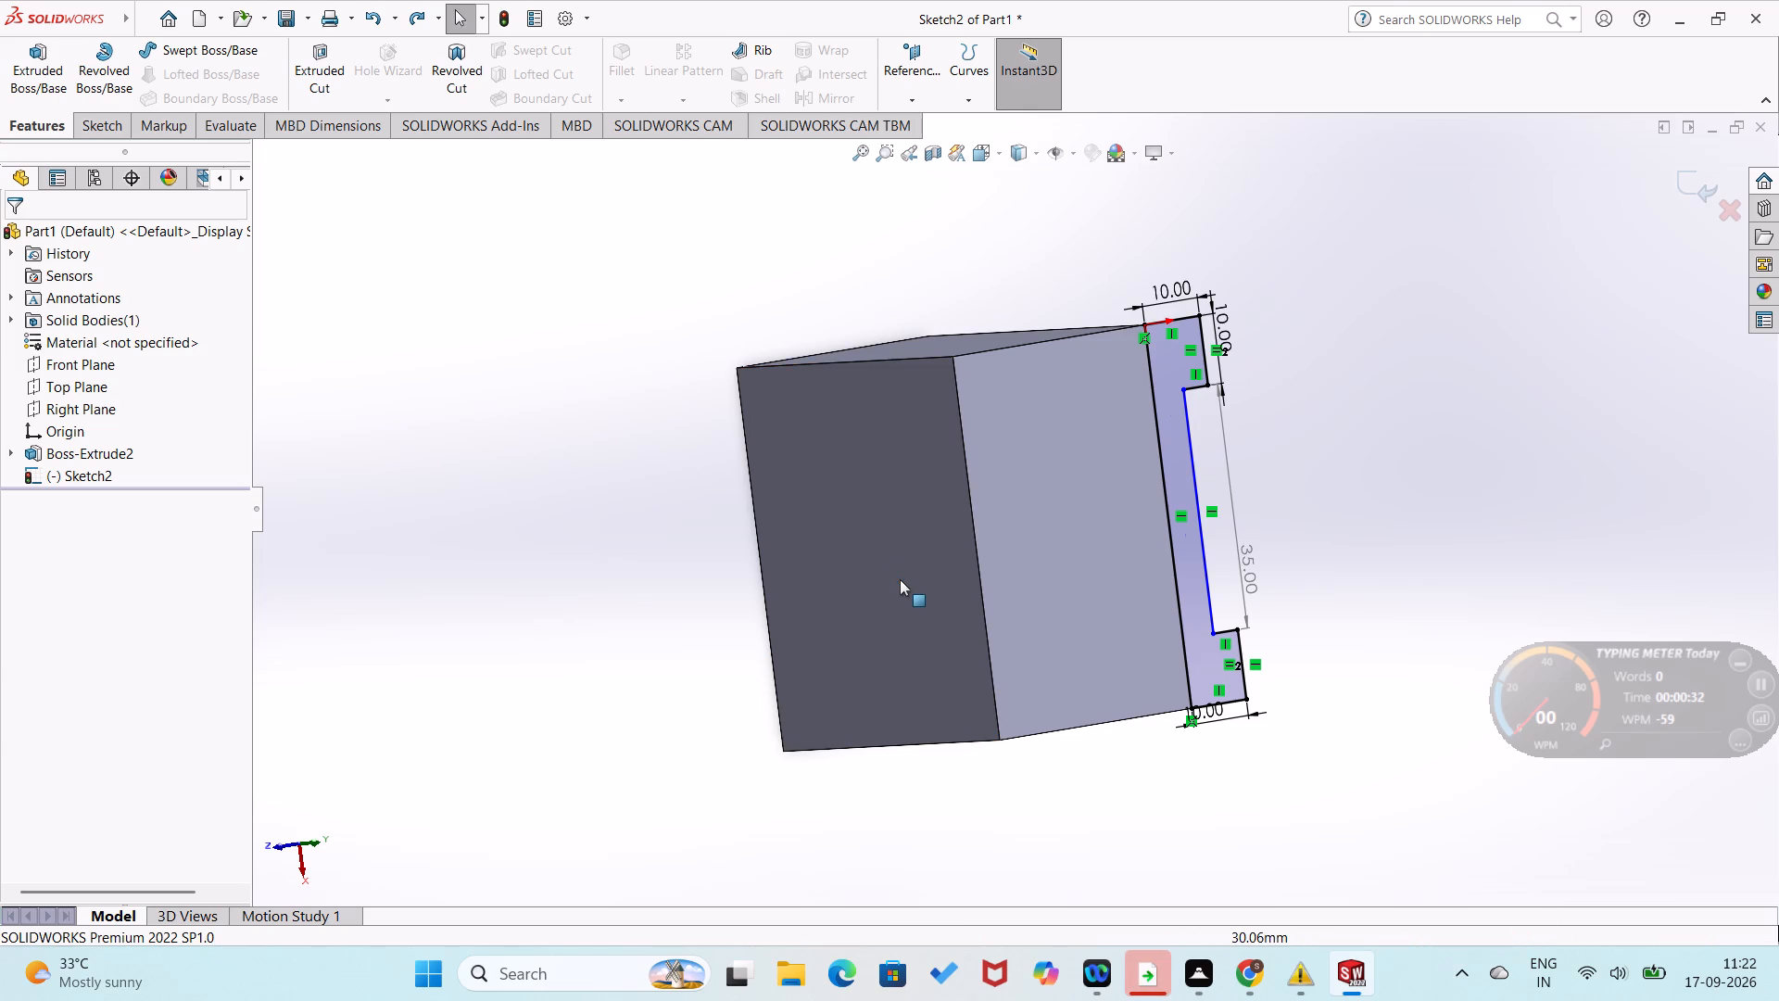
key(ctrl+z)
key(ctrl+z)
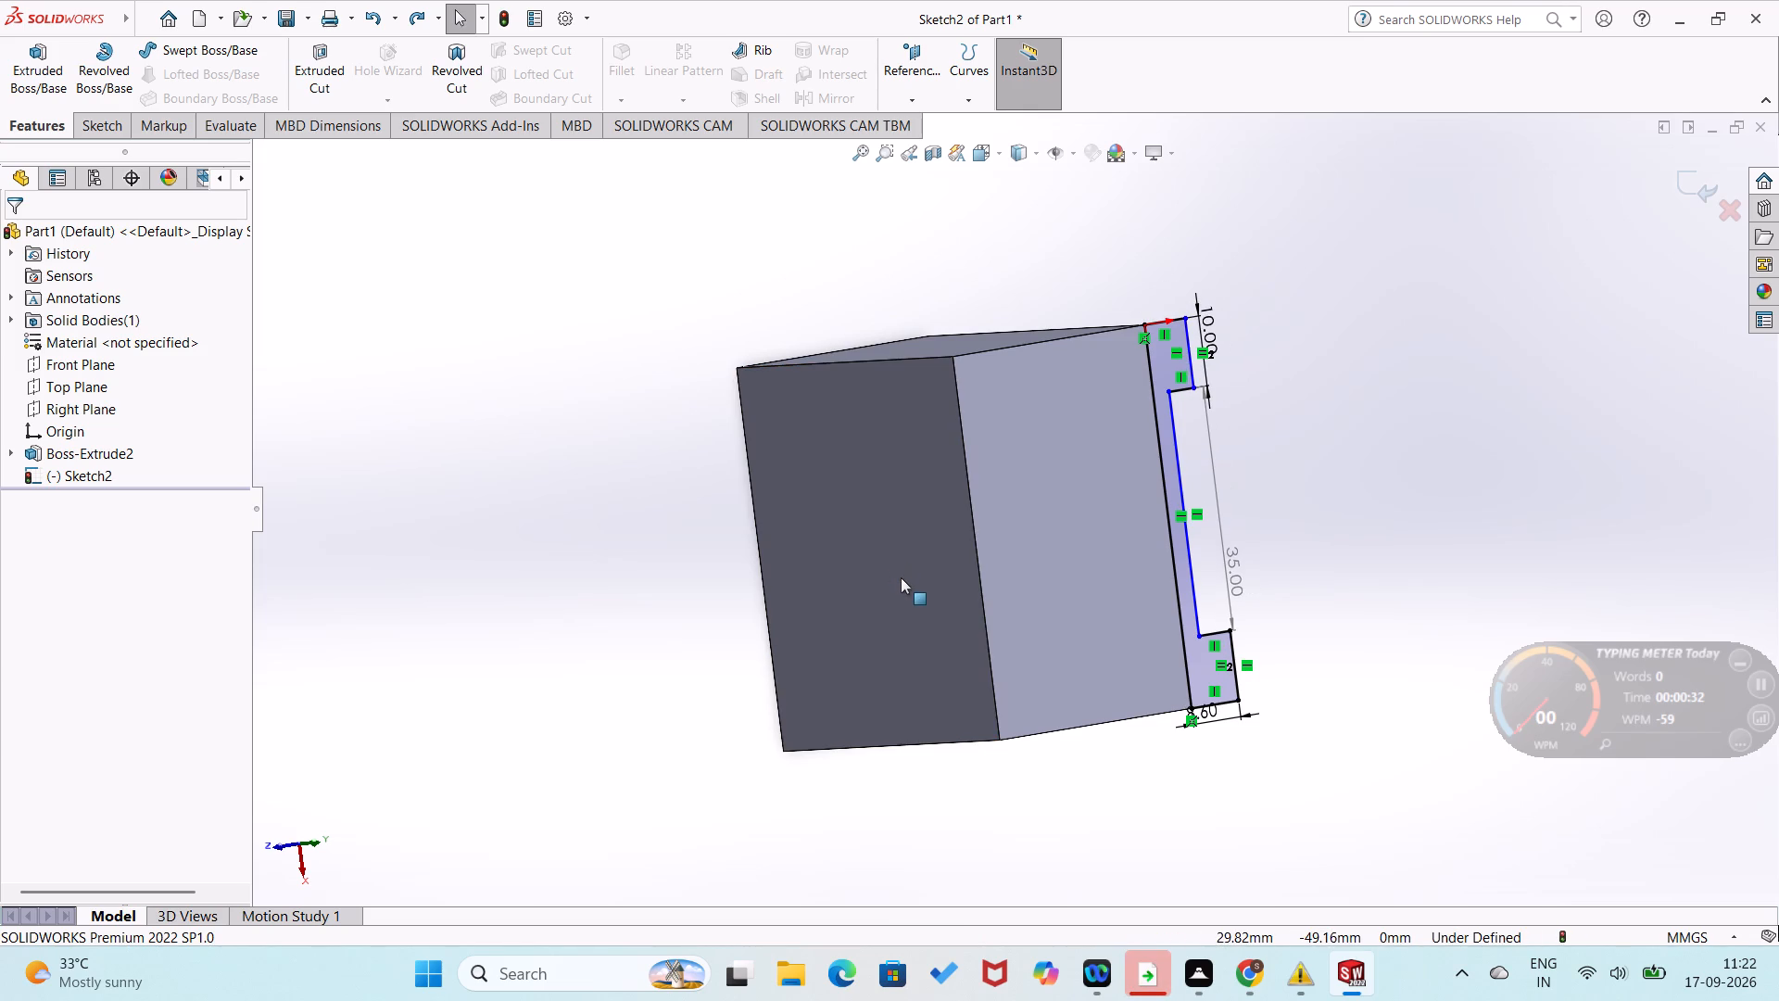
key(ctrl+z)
Undo the earlier gap and width dimensions, the Equal relation and the profile's last lines, back to its long inner horizontal line.
key(ctrl+z)
key(ctrl+z)
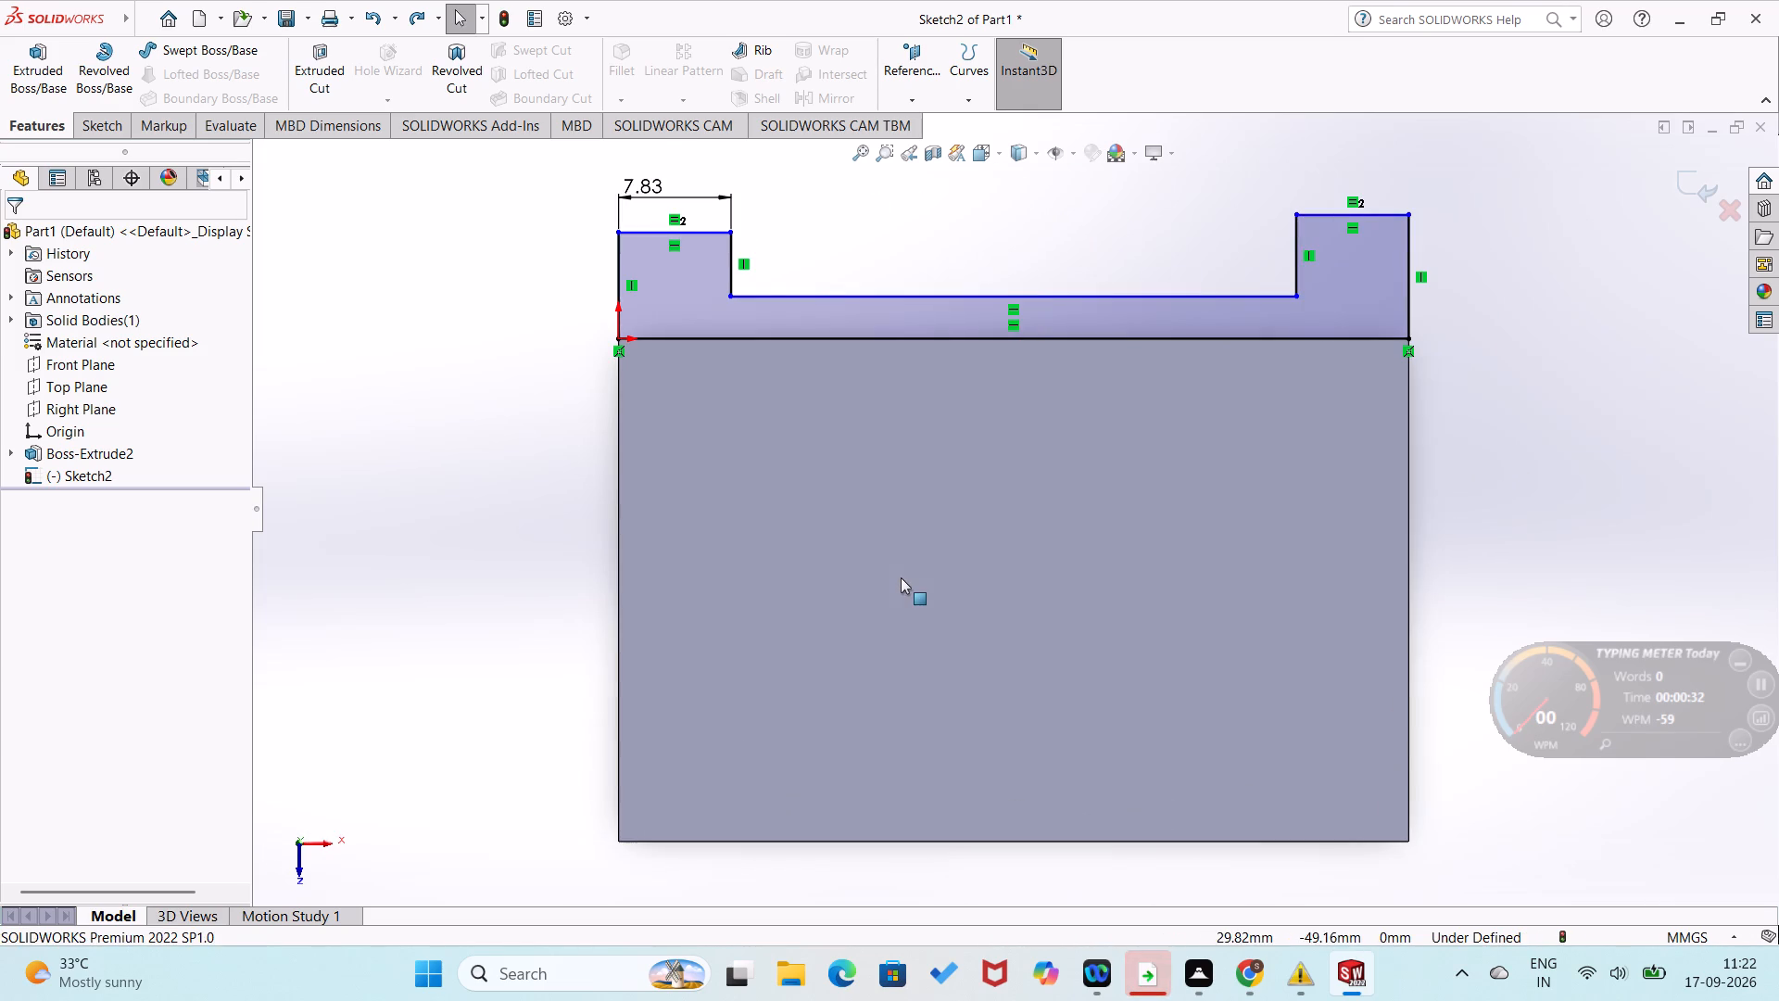
key(ctrl+z)
key(ctrl+z)
key(ctrl+z)
key(ctrl+z)
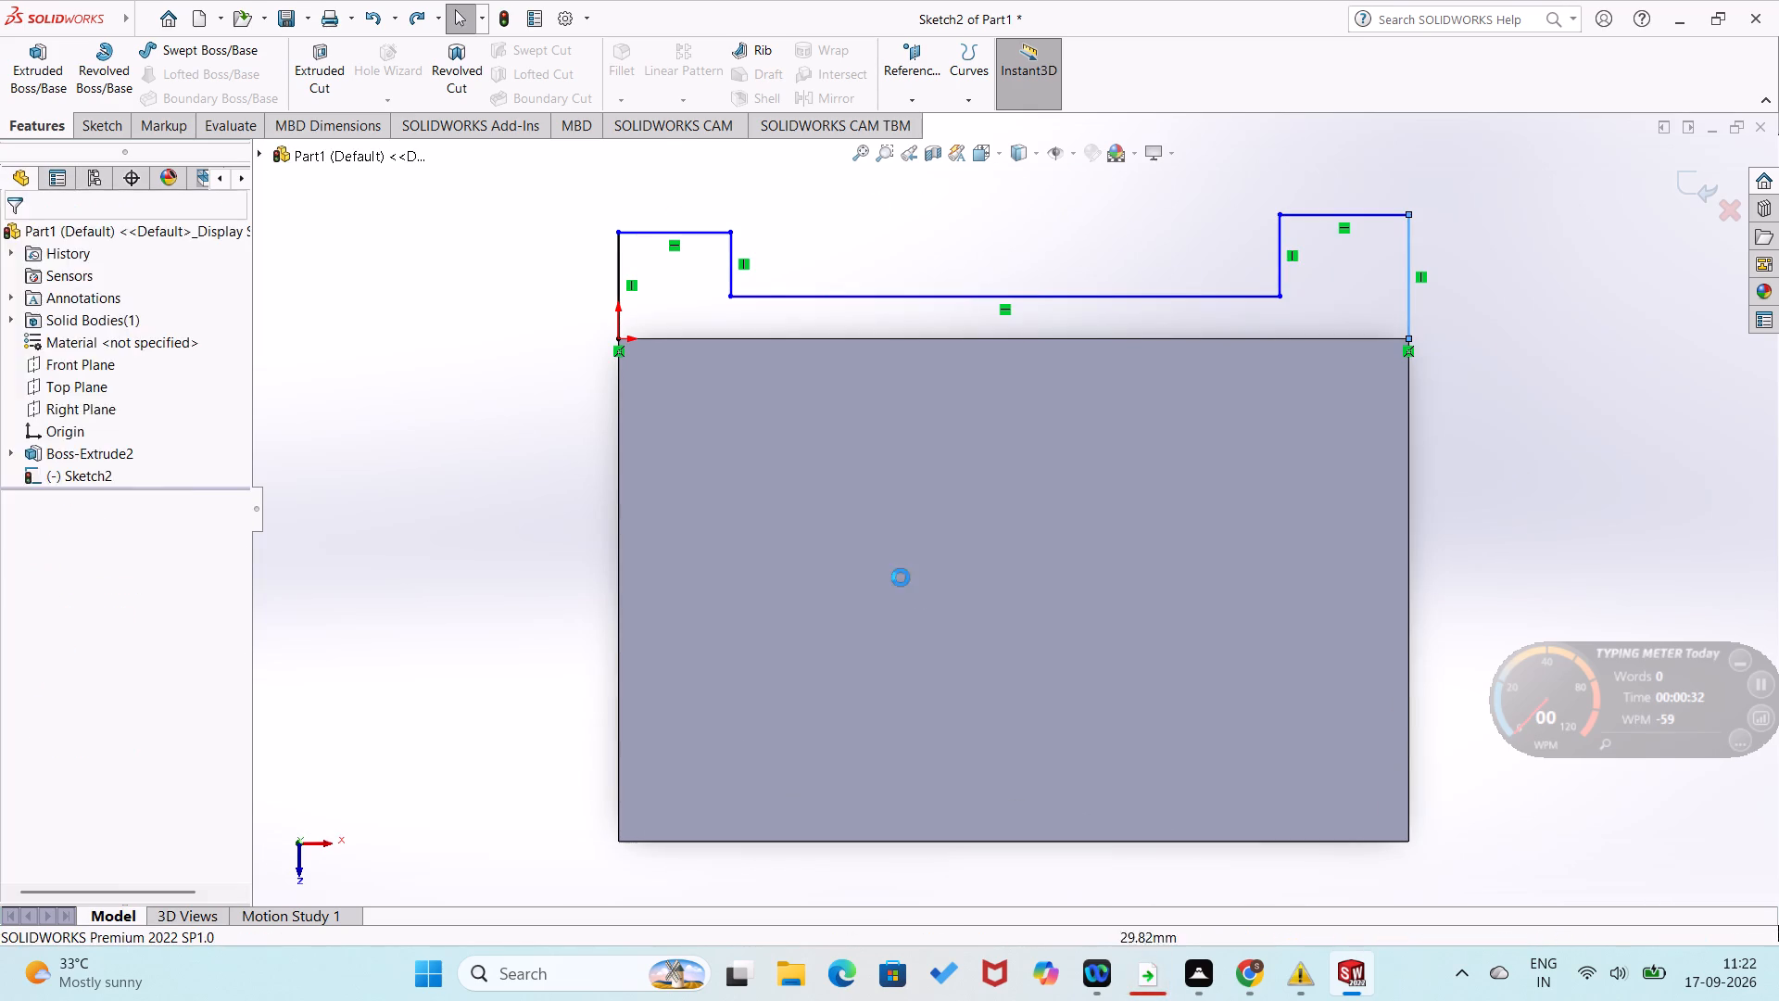
key(ctrl+z)
key(ctrl+z)
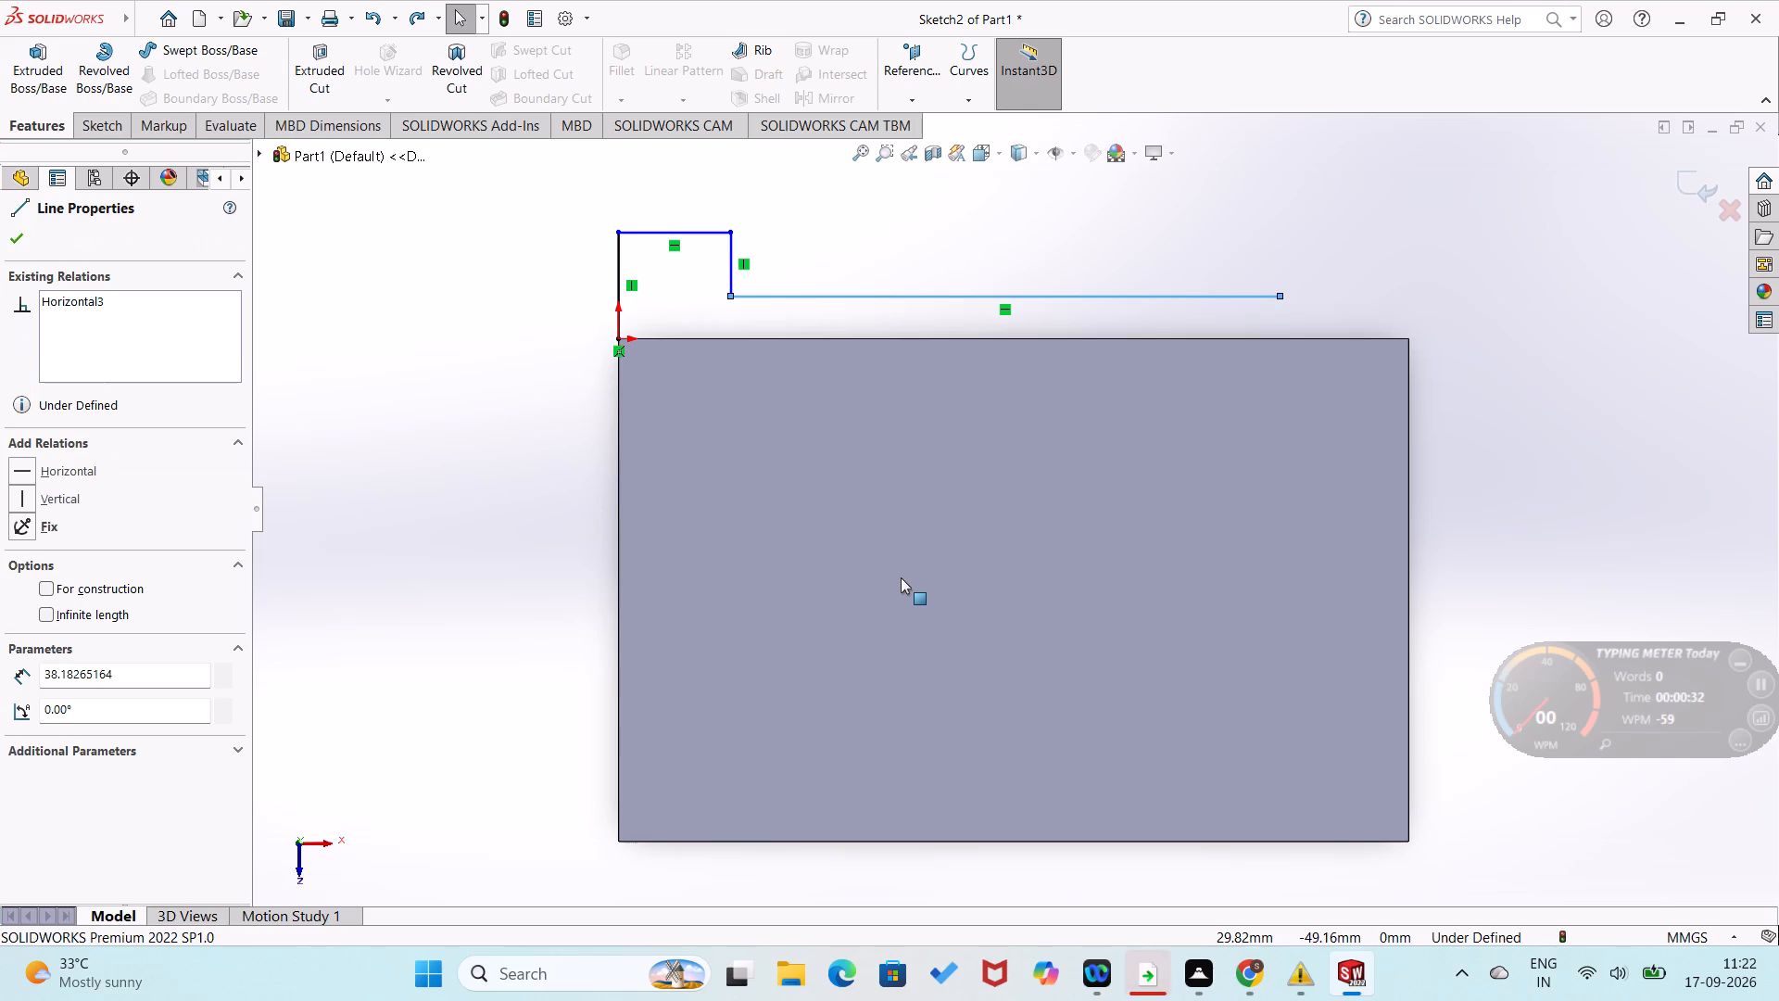
Undo the remaining profile lines and the sketch on the block's top face, back to the plain block.
key(ctrl+z)
key(ctrl+z)
key(ctrl+z)
key(ctrl+z)
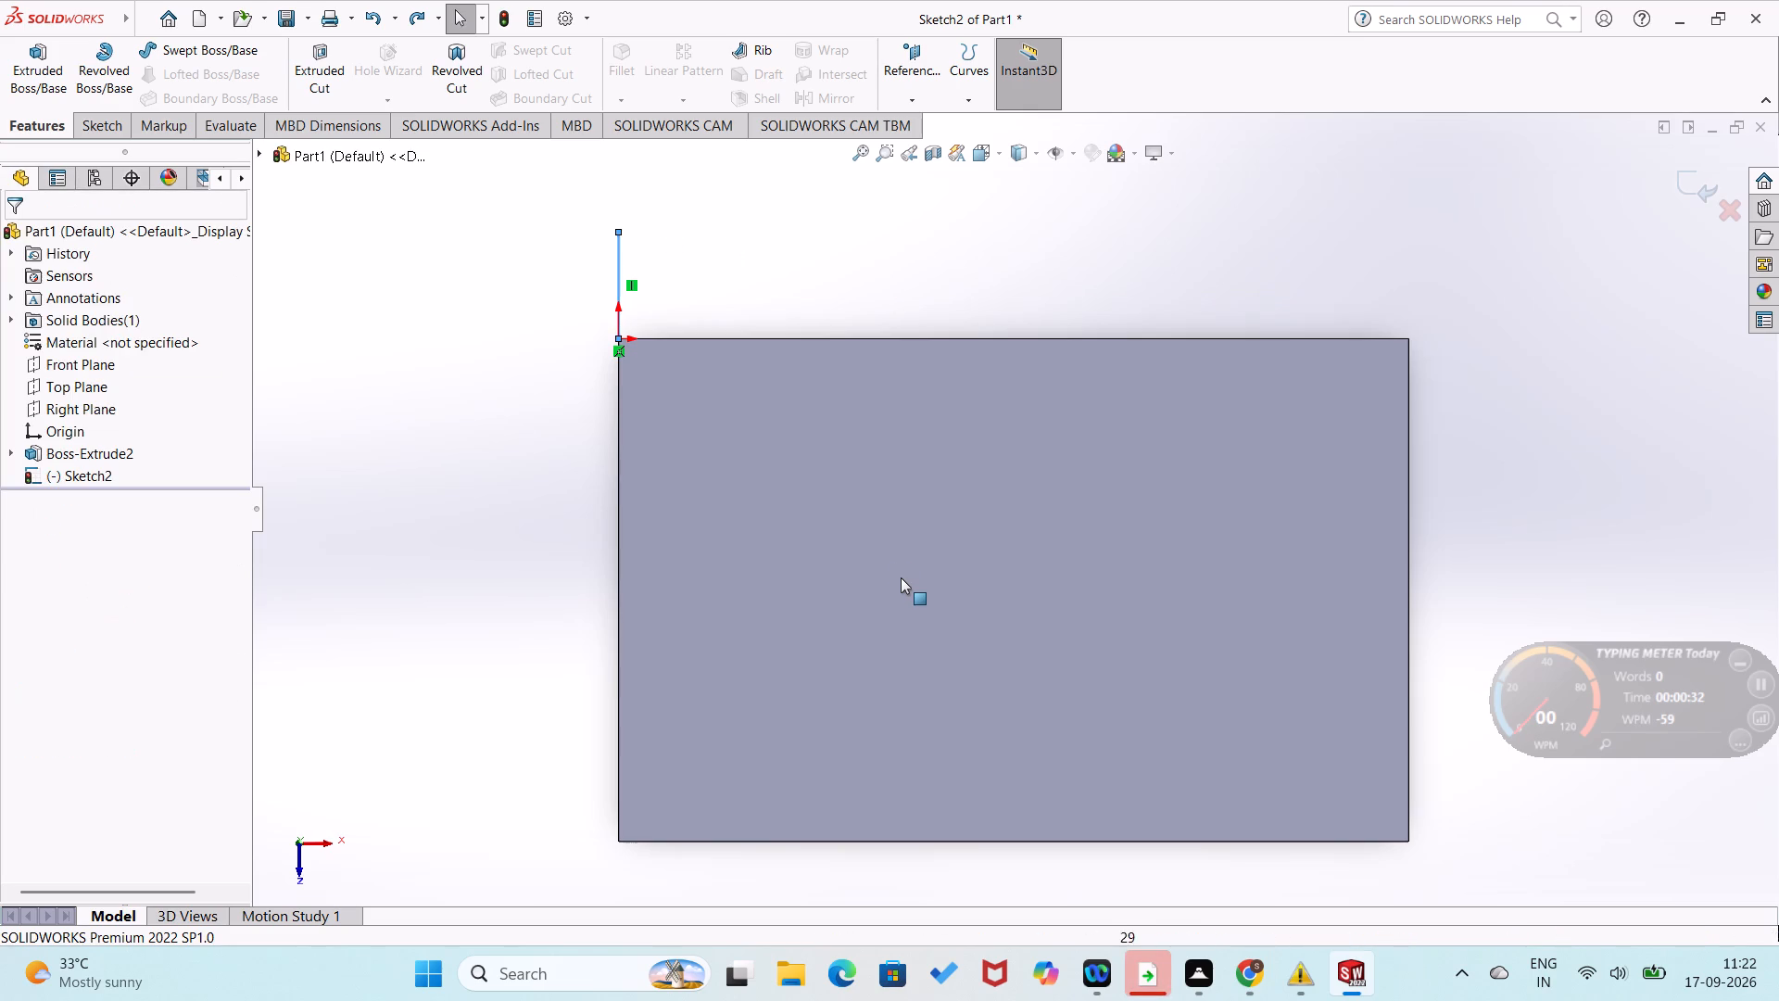
key(ctrl+z)
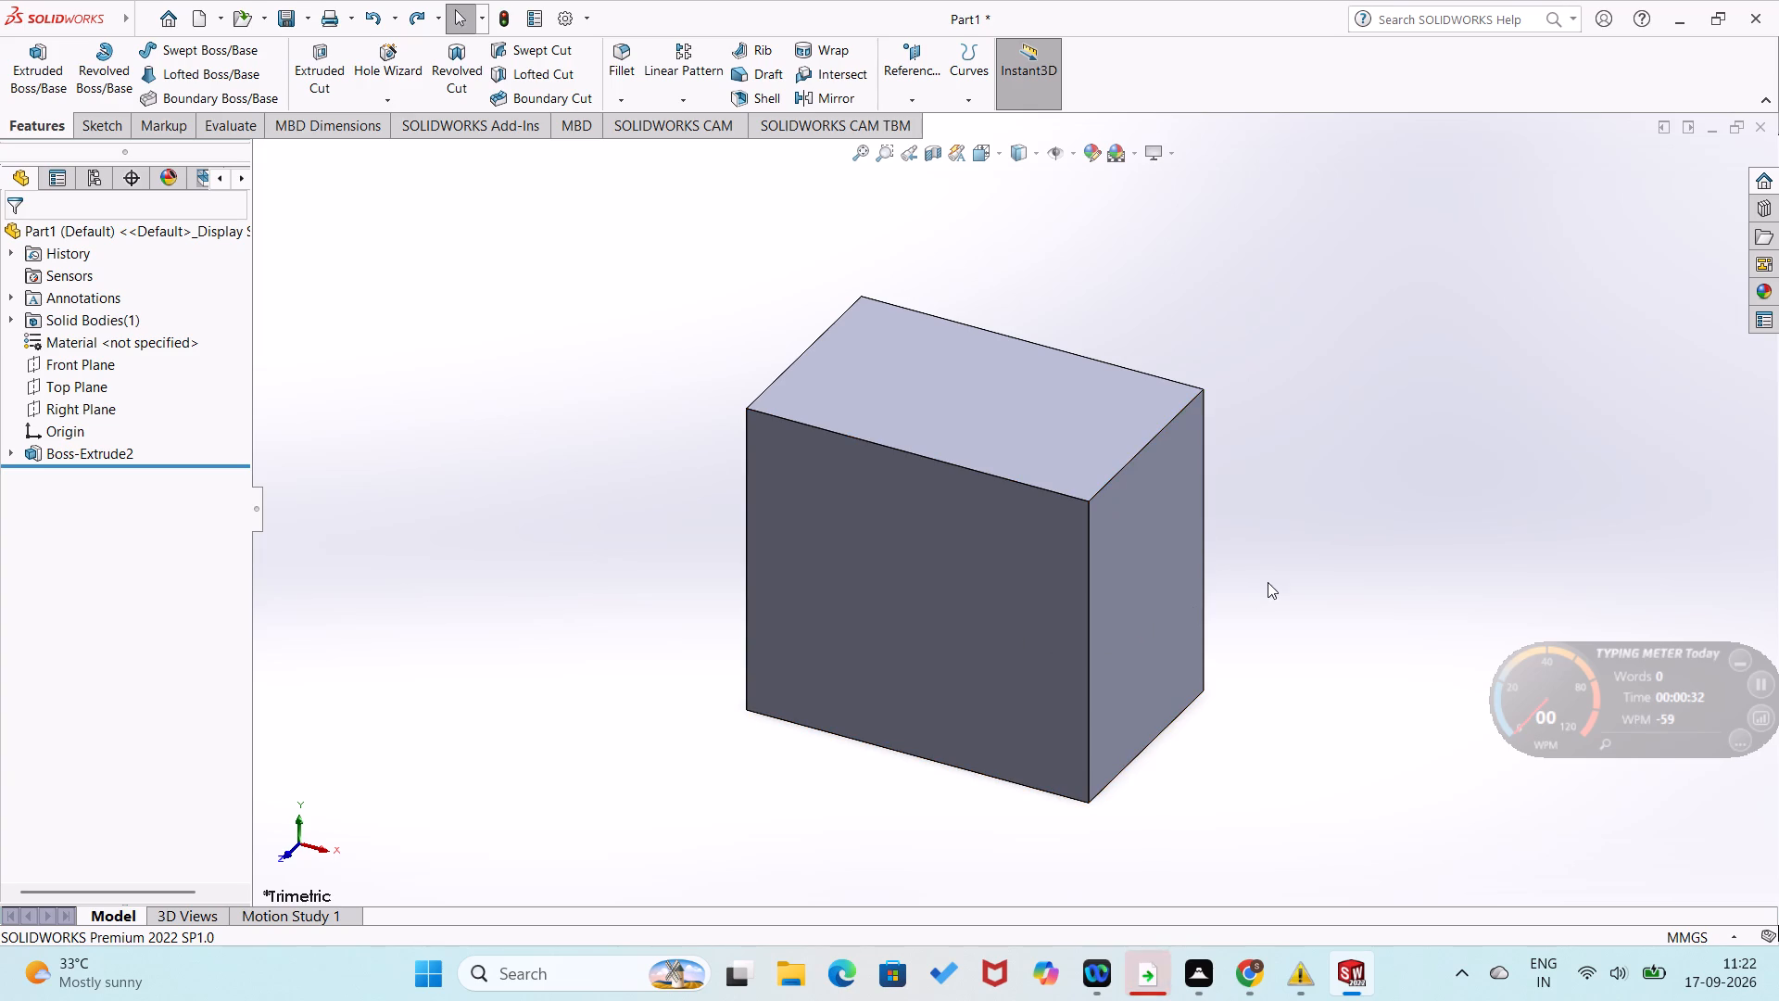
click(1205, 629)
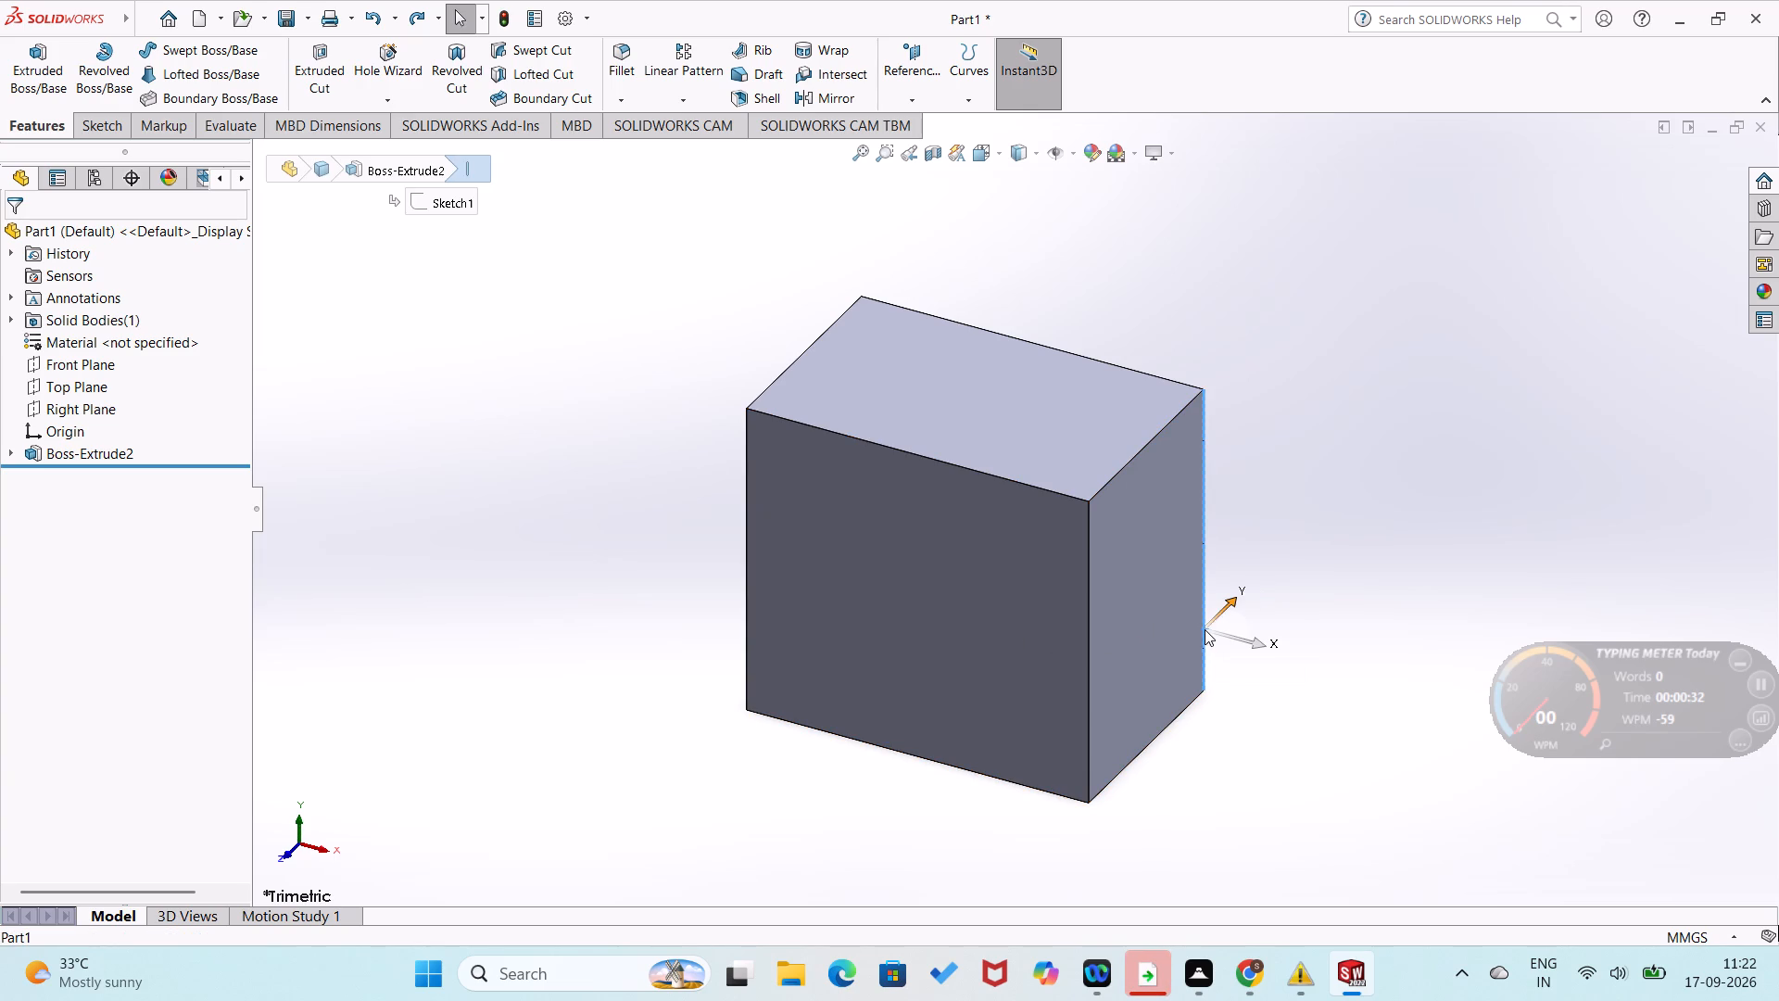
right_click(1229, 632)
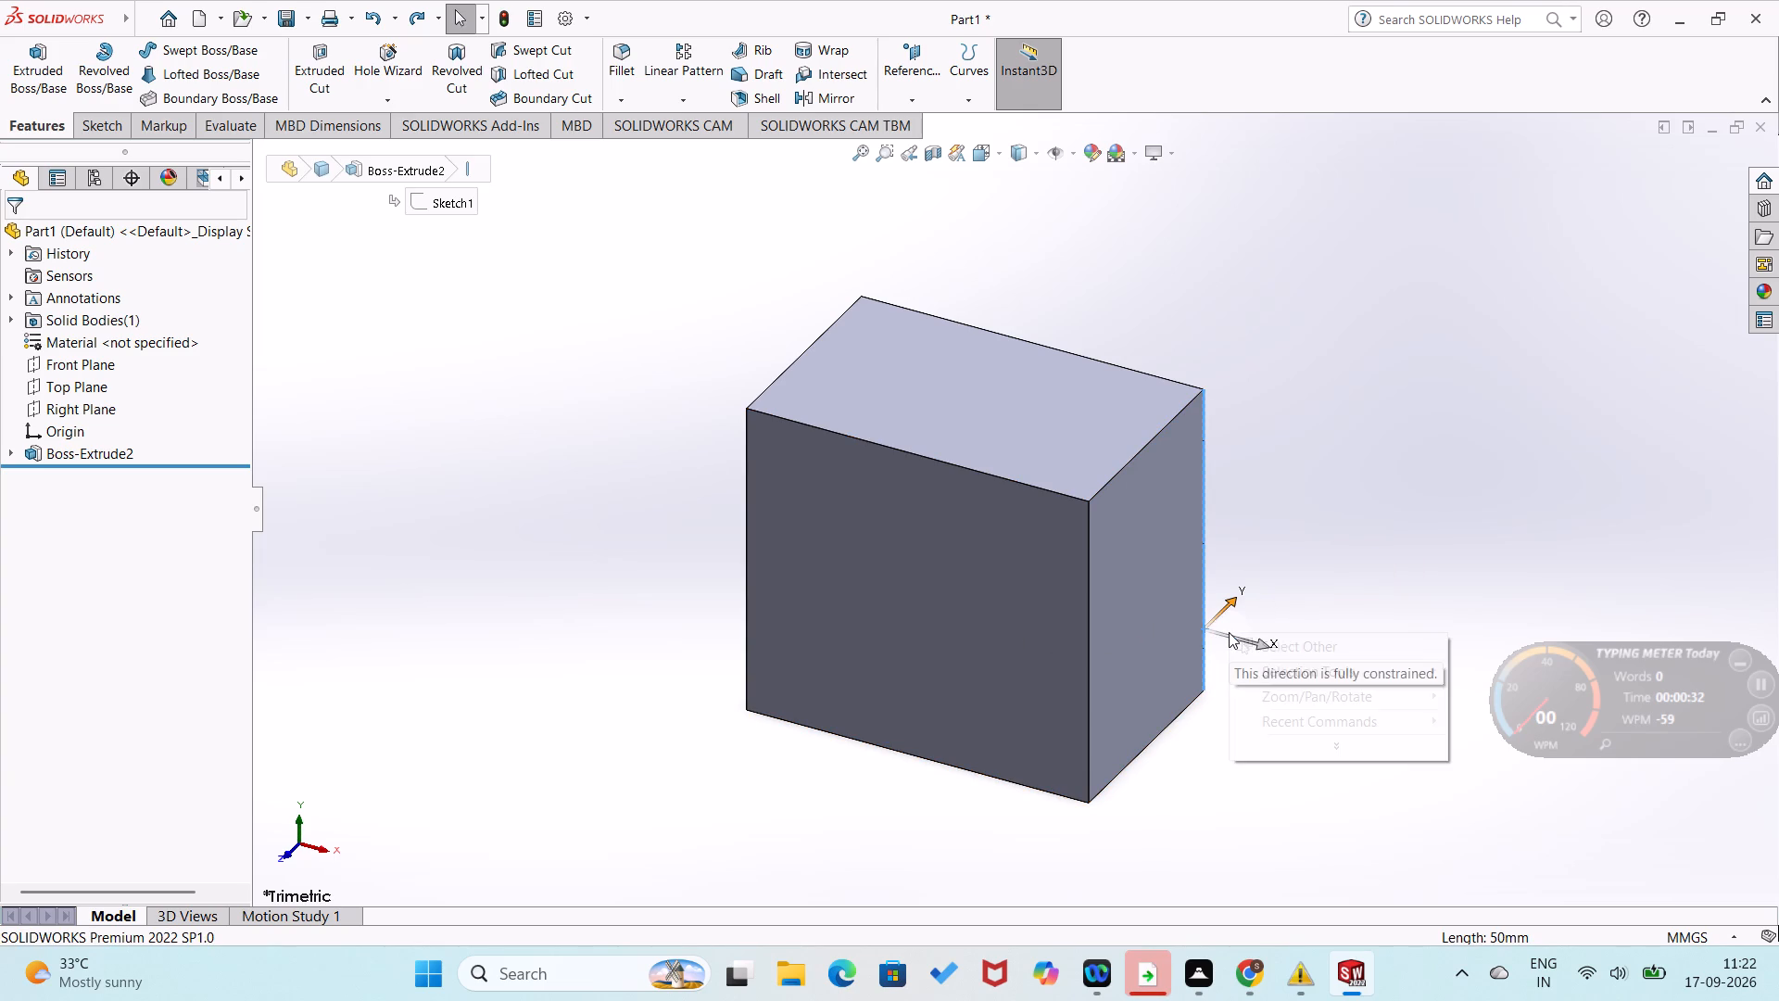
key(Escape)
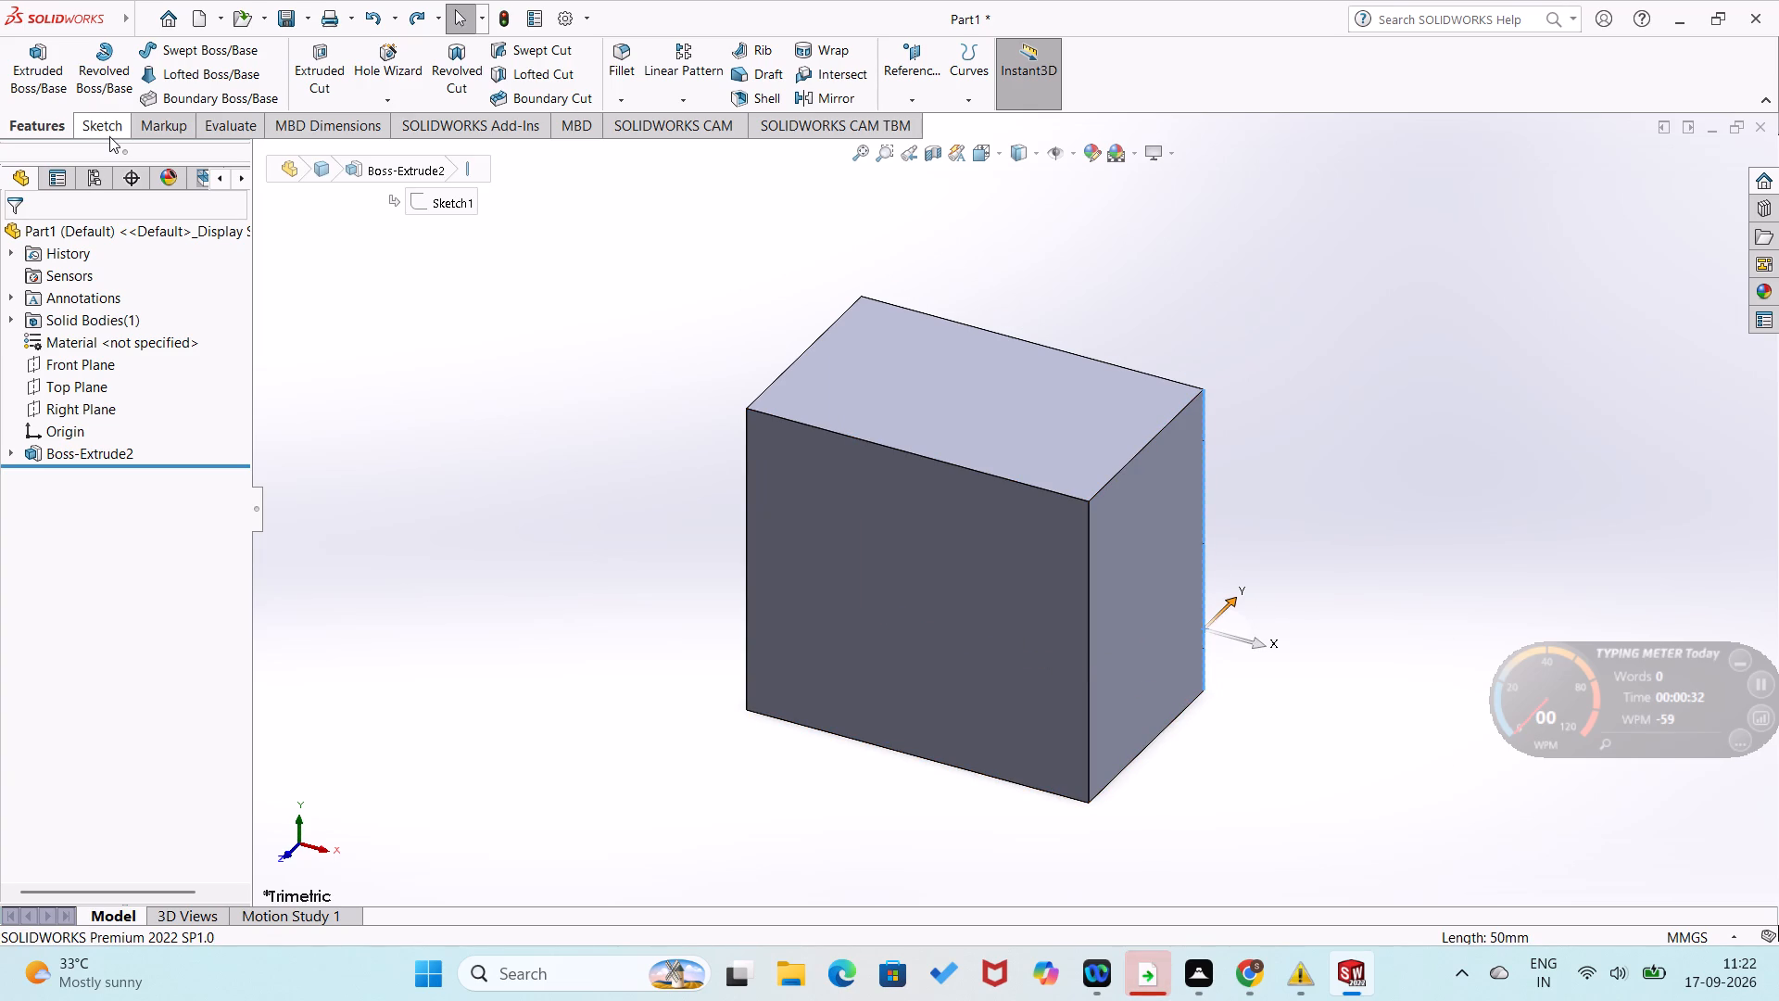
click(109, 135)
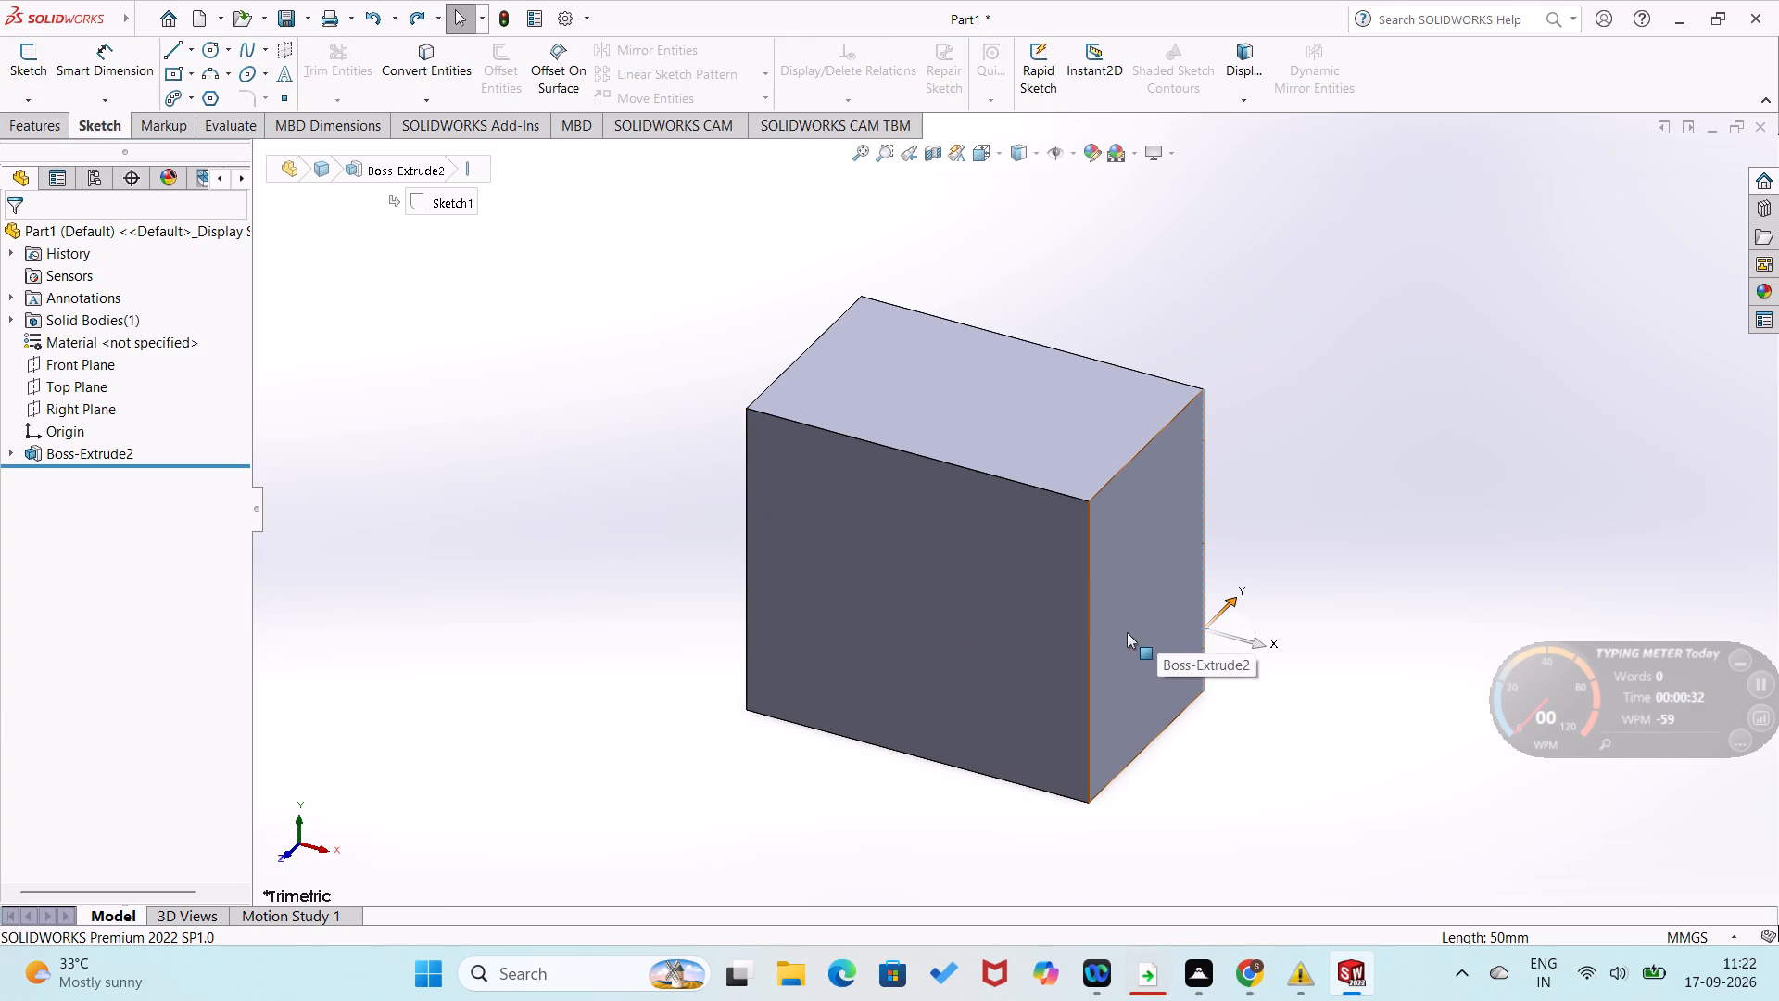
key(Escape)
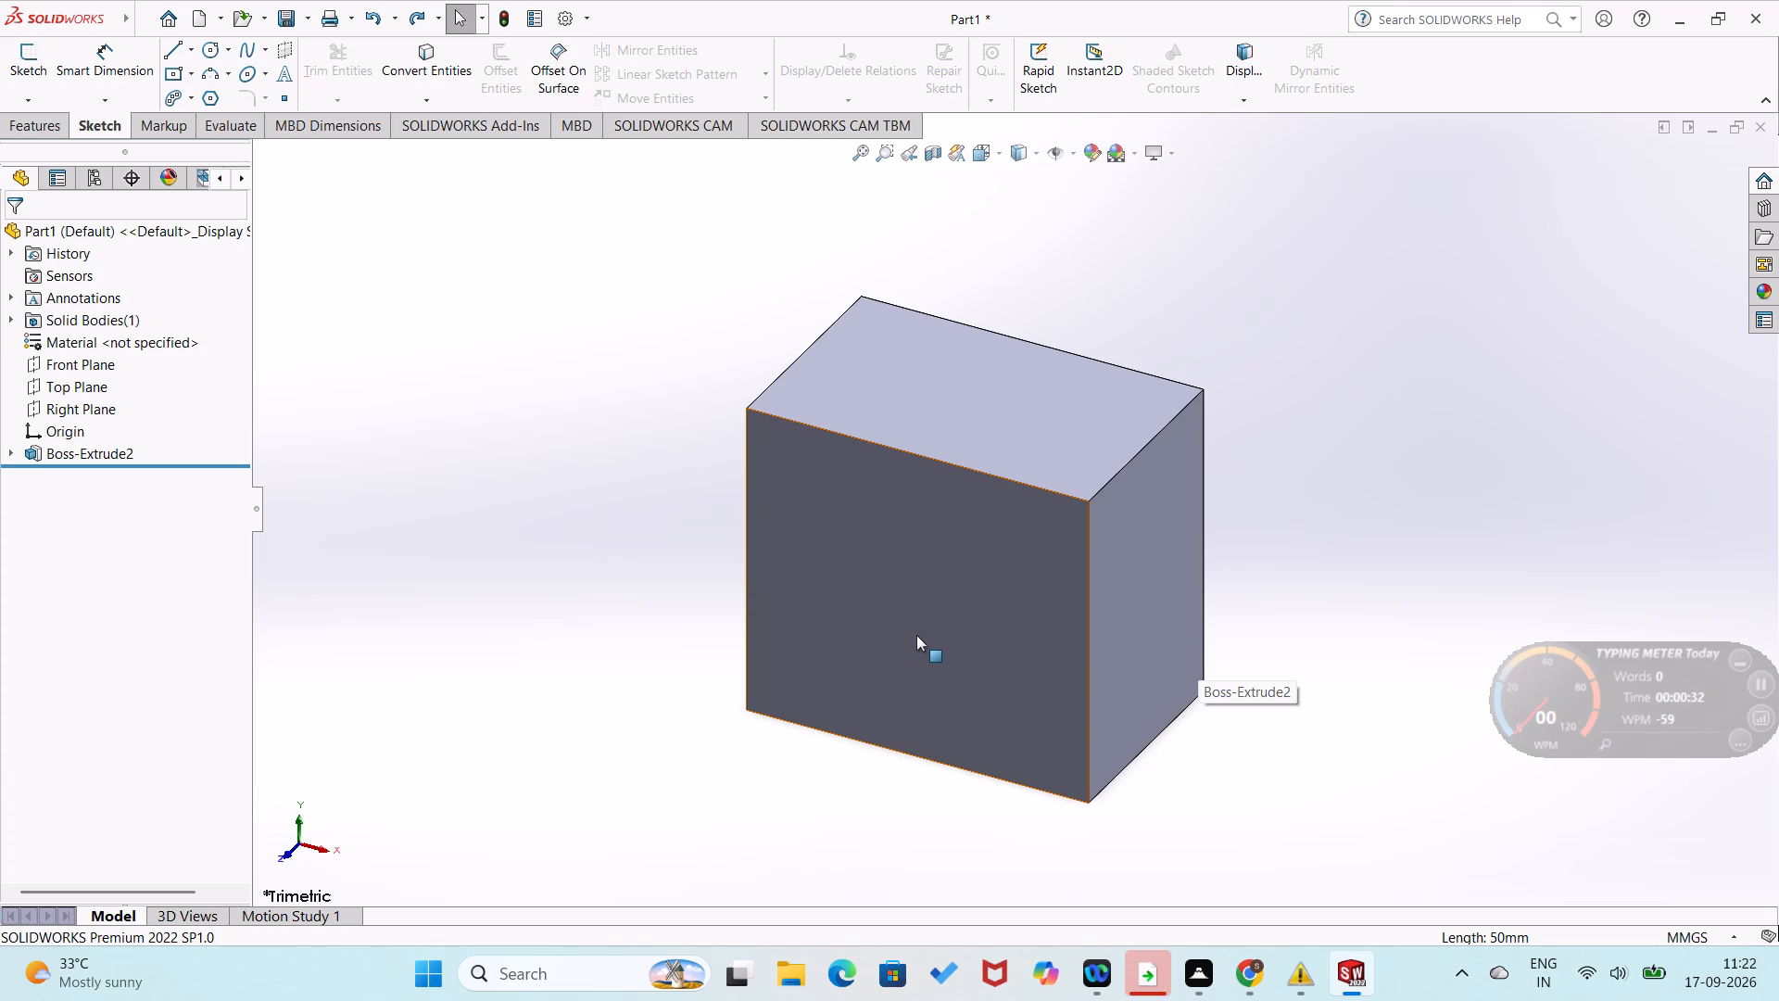
Undo the block's extrusion, back to its base rectangle sketch open for editing.
key(ctrl+z)
key(ctrl+z)
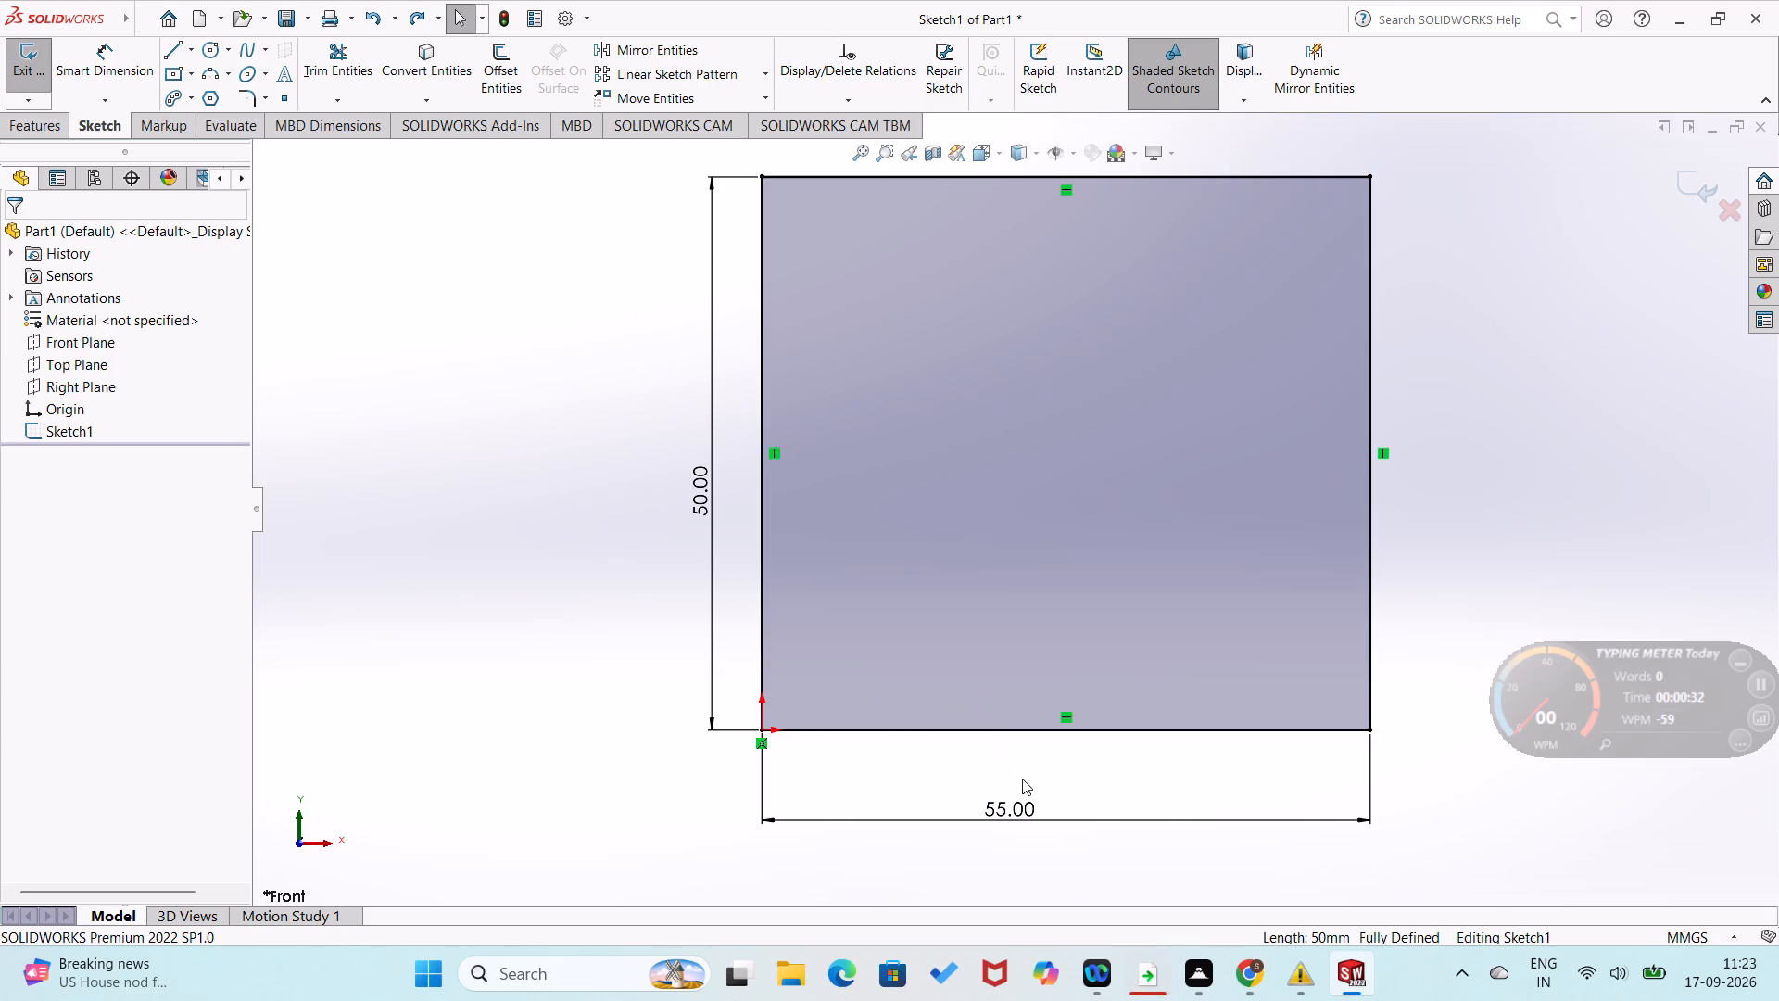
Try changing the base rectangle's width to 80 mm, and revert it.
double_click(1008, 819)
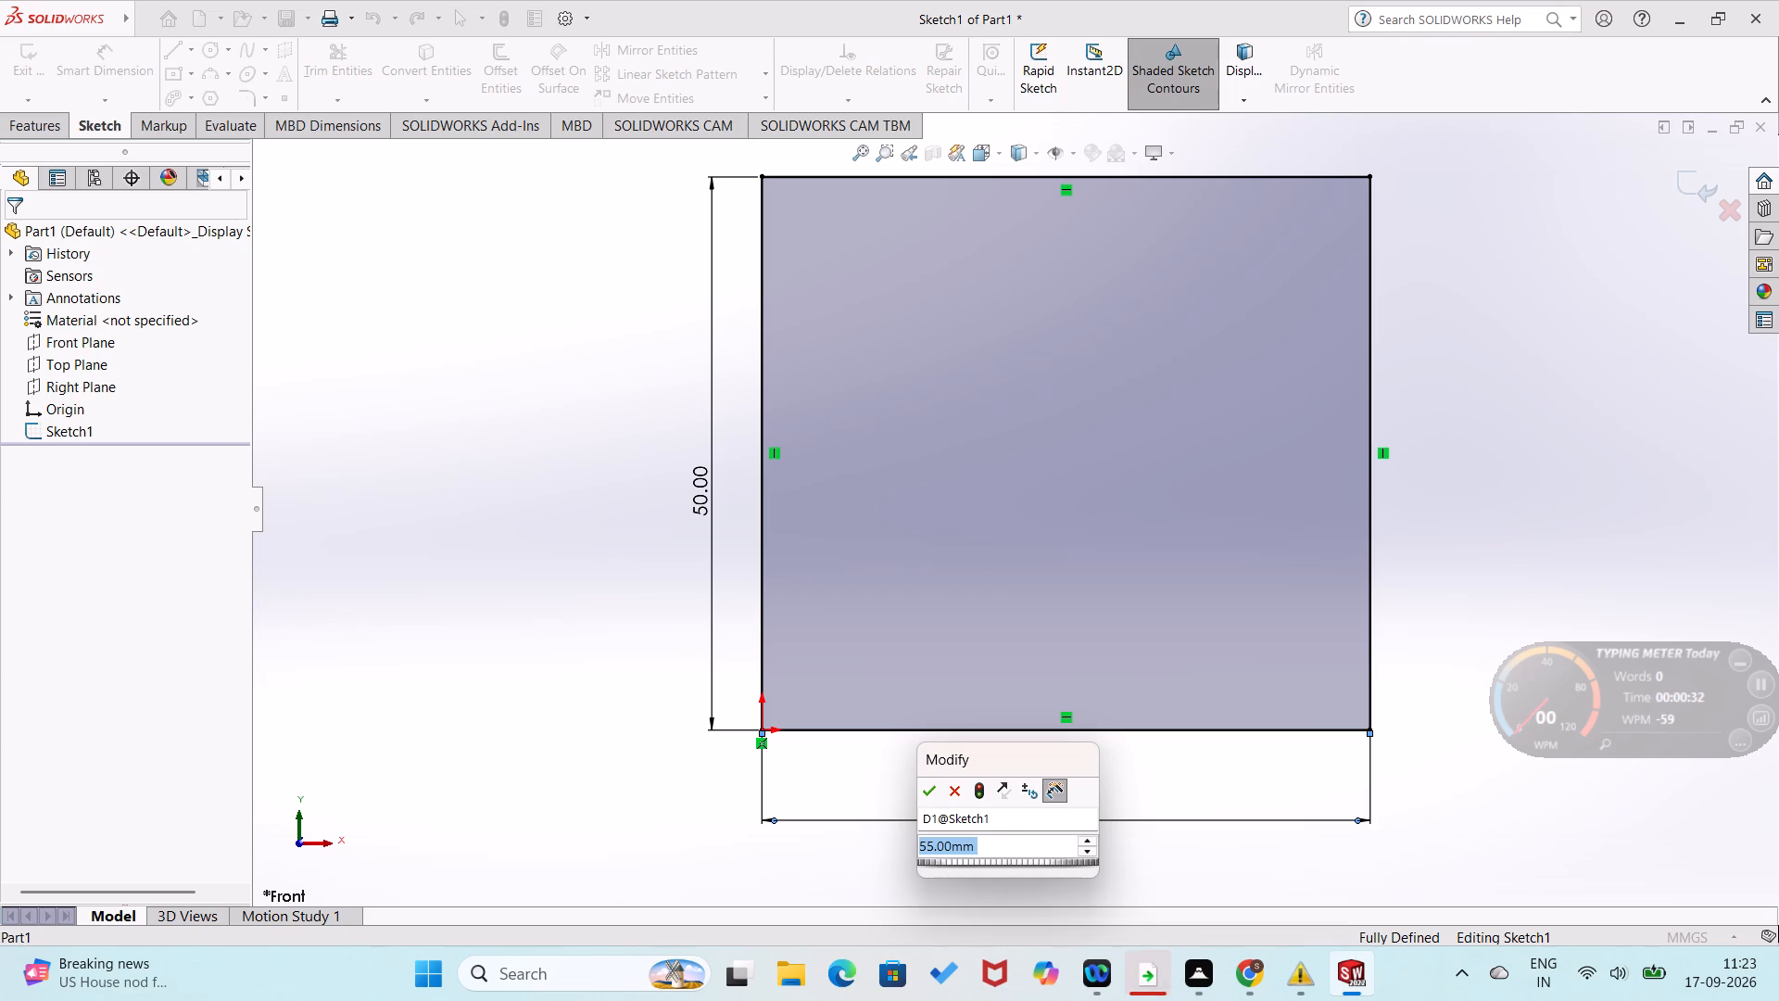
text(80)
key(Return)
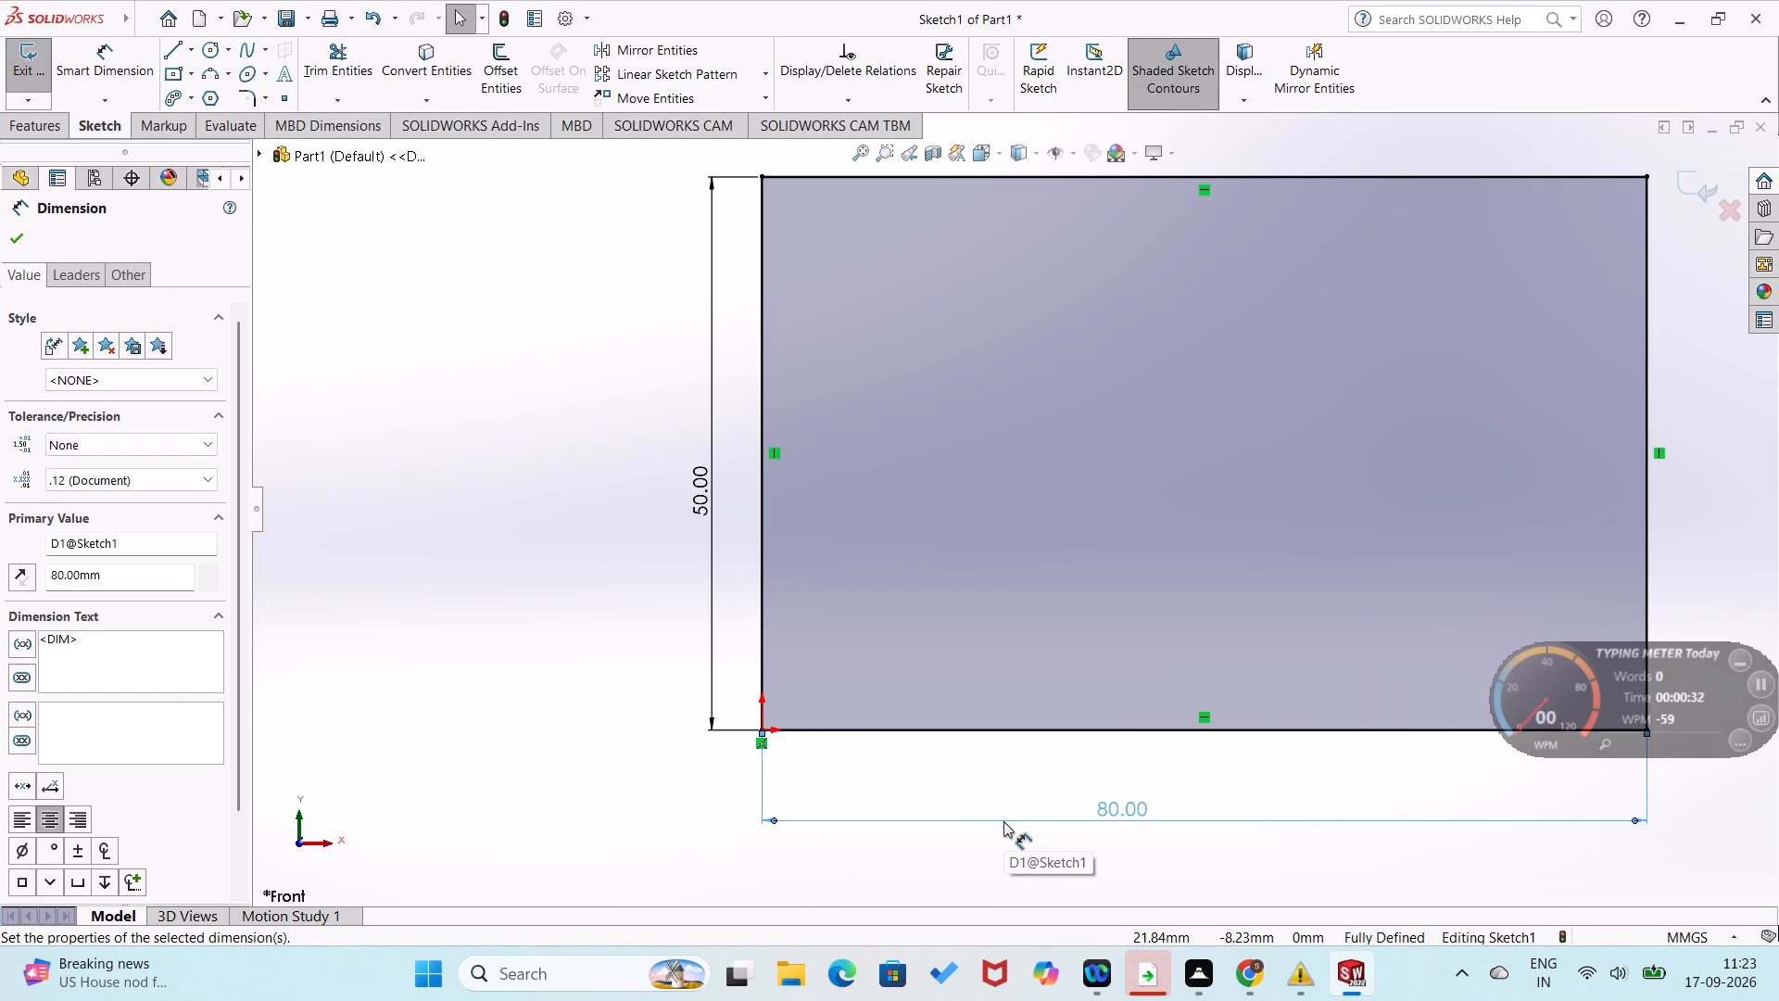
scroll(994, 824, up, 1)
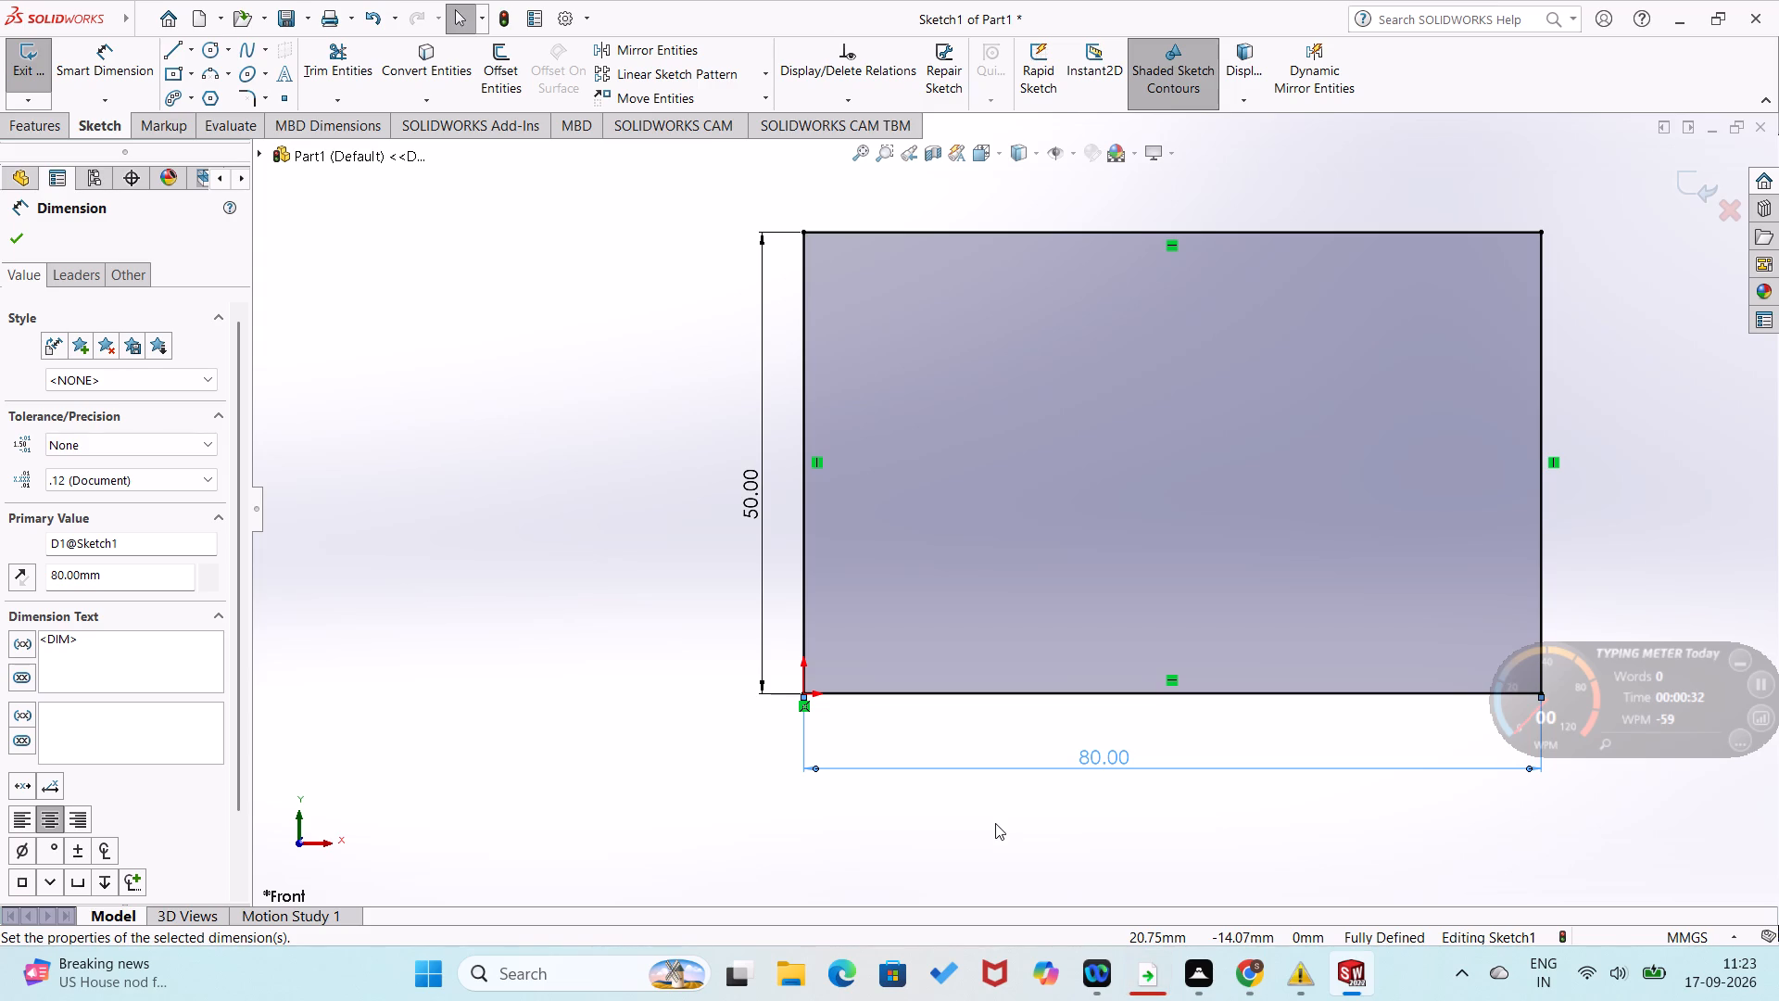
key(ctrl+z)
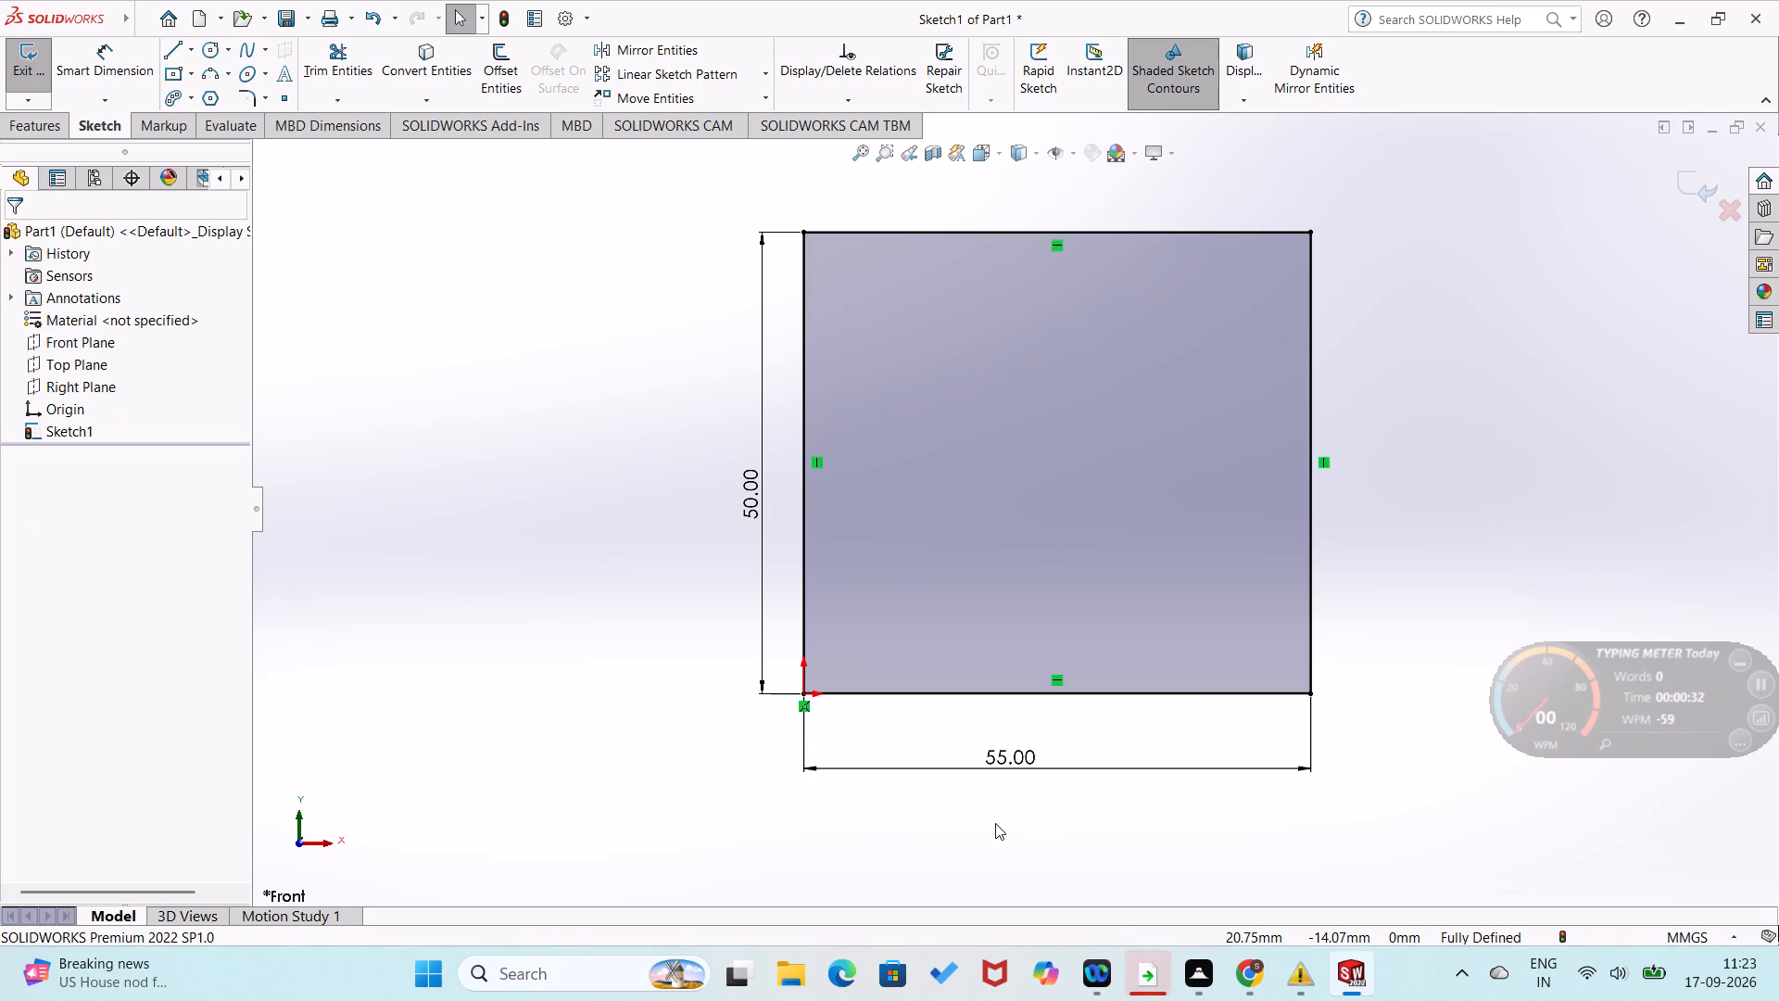
Undo the base rectangle's height and width dimensions and all its lines until the front sketch is empty.
key(ctrl+z)
key(ctrl+z)
key(ctrl+z)
key(ctrl+z)
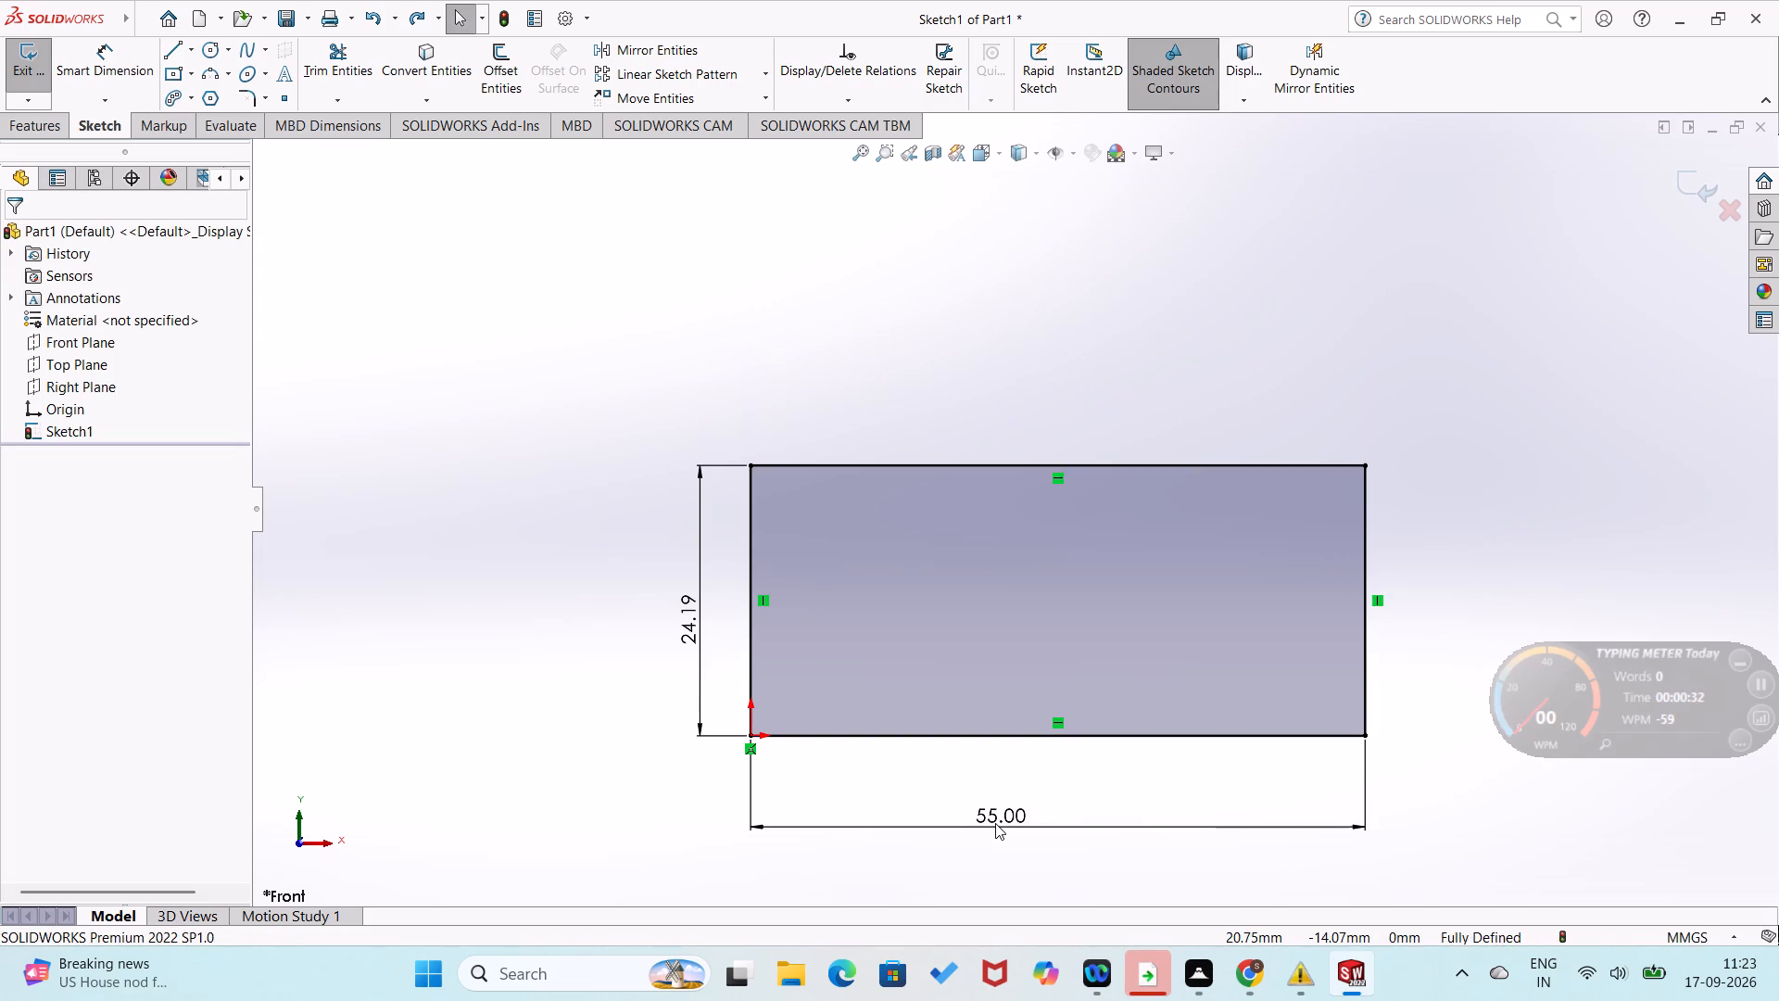
key(ctrl+z)
key(ctrl+z)
key(ctrl+z)
key(ctrl+z)
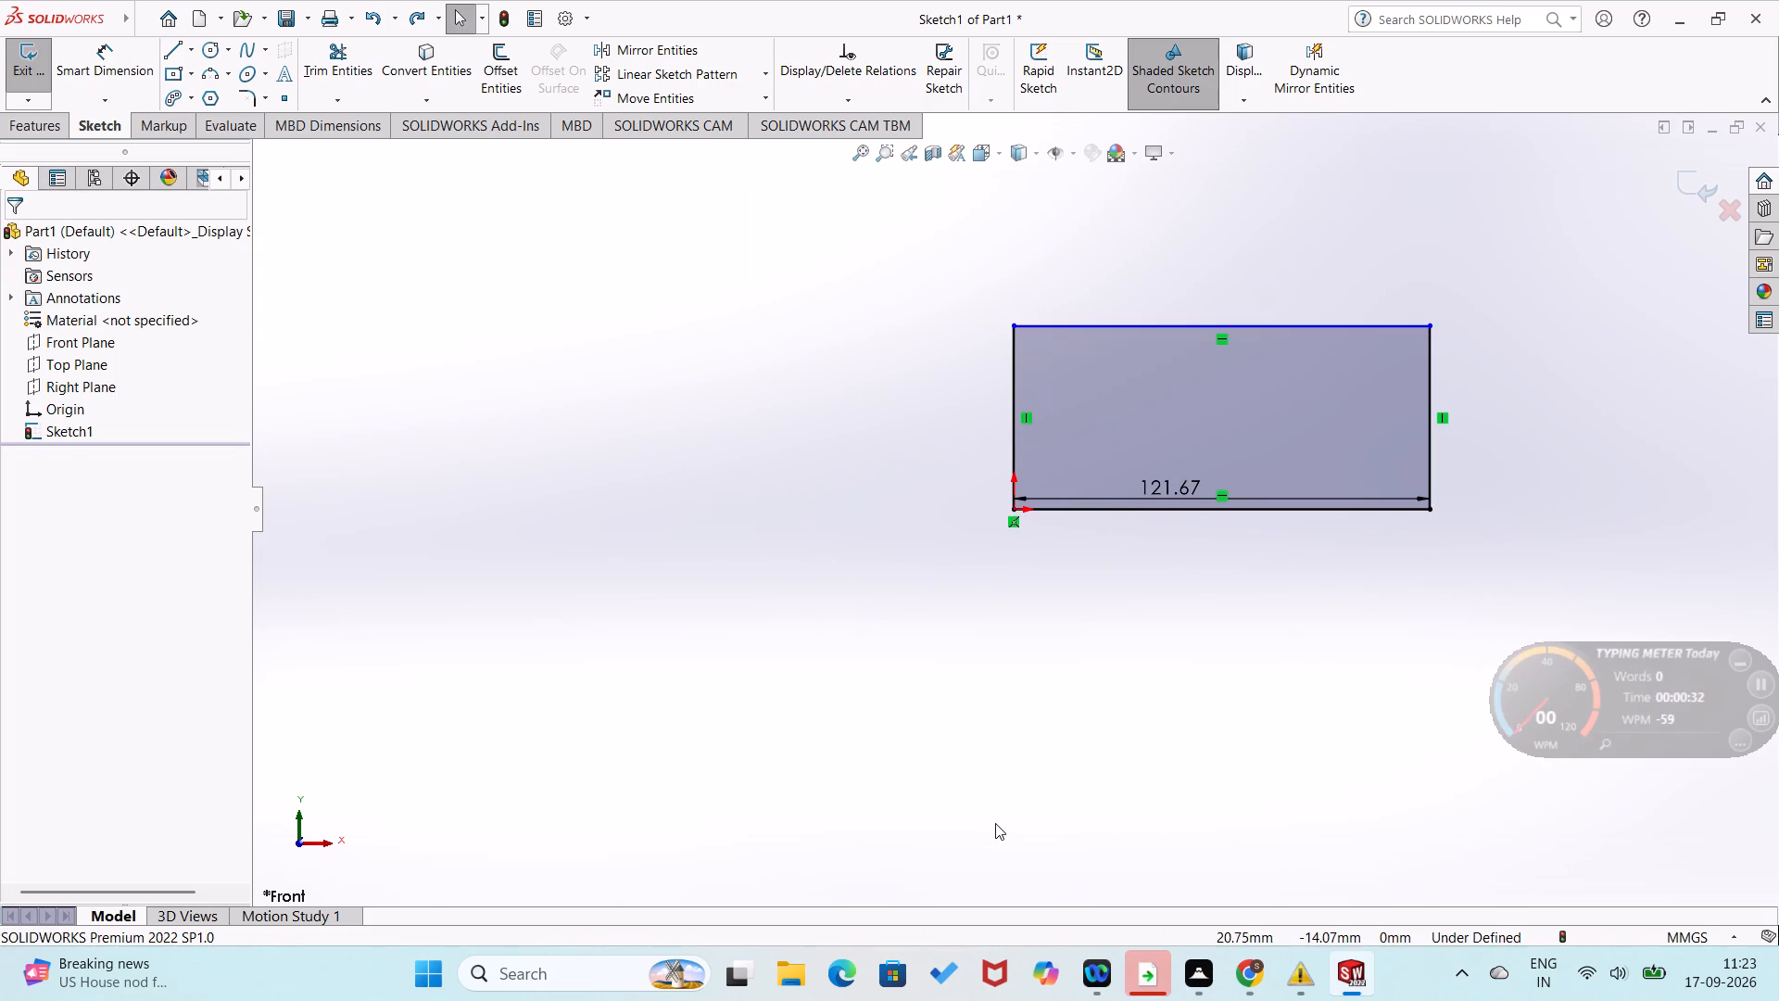
key(ctrl+z)
key(ctrl+z)
key(ctrl+z)
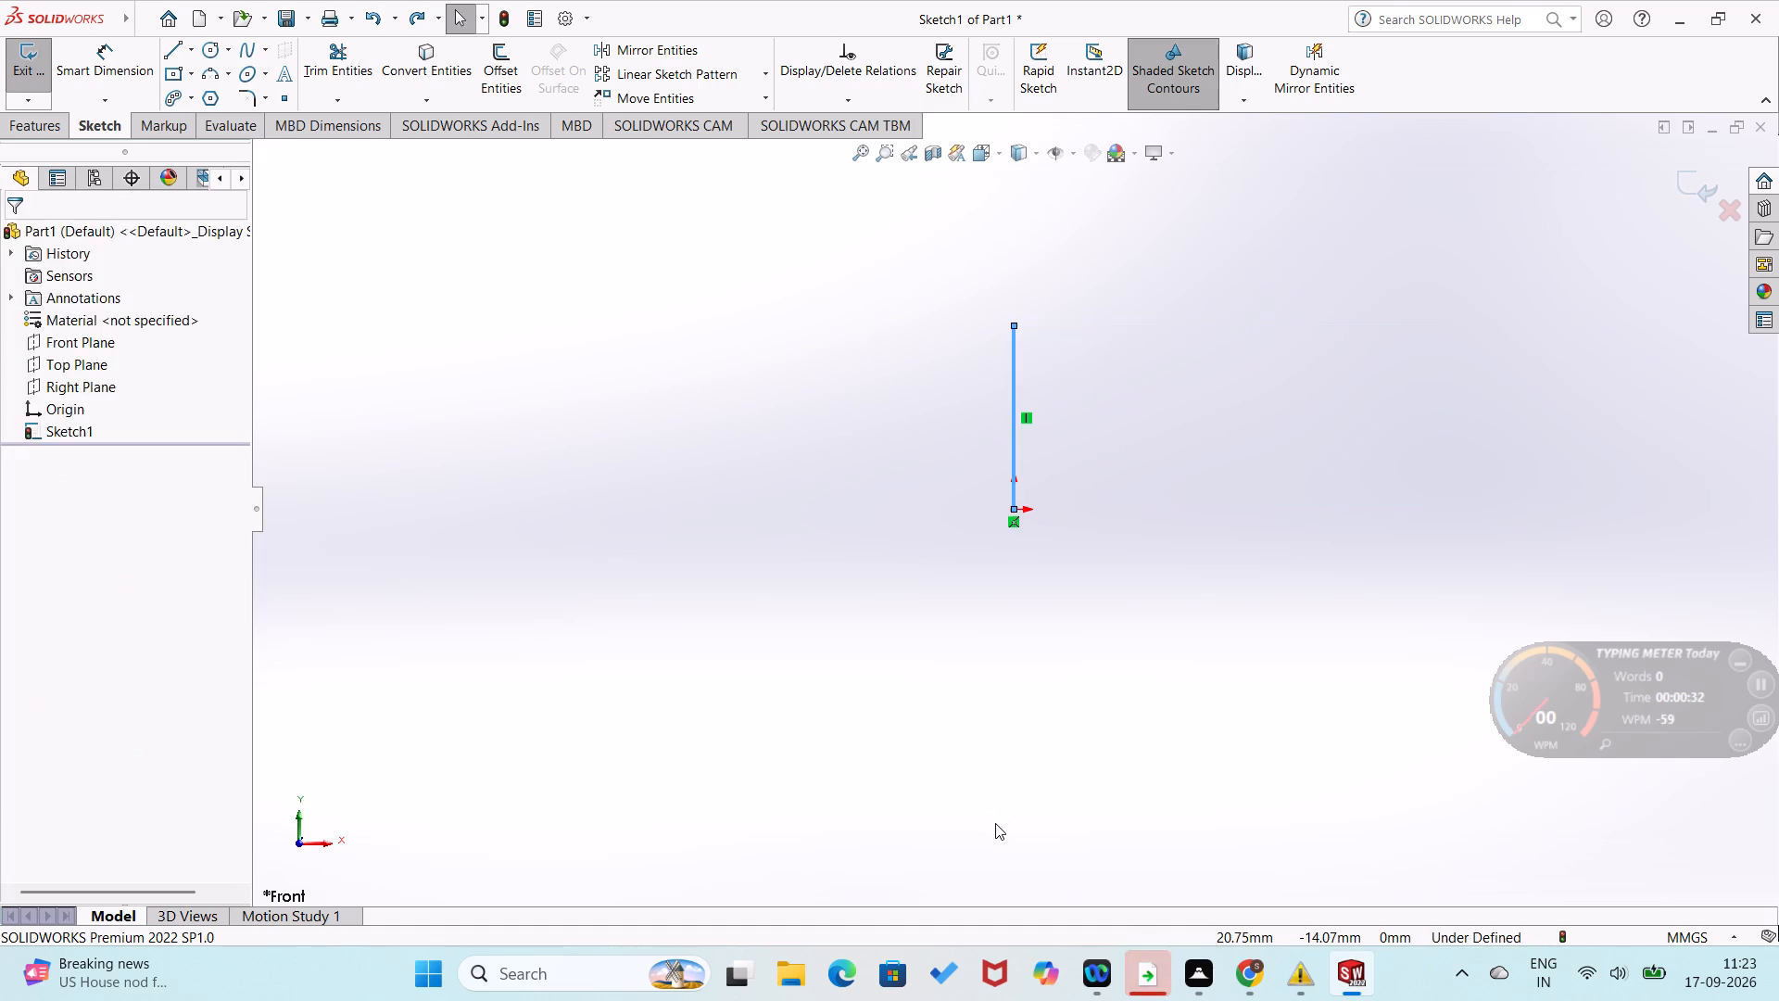
key(ctrl+z)
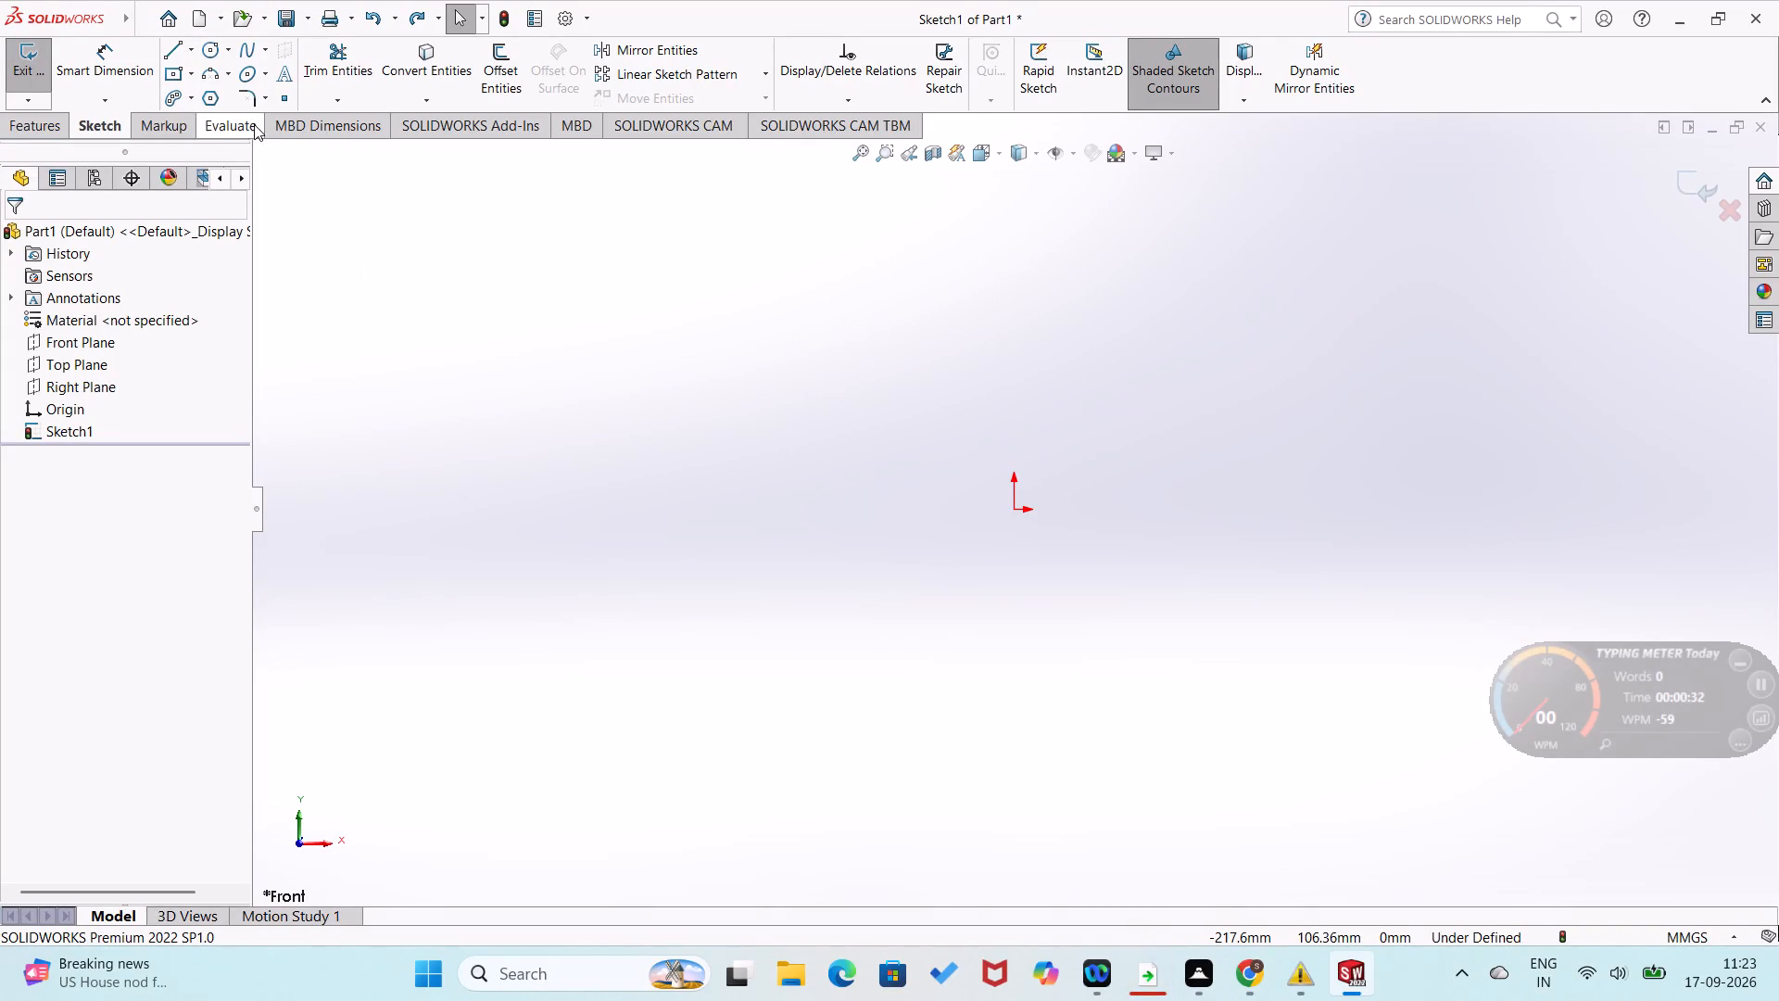
Sketch a closed eight-line stepped profile from the origin, base about 131 mm, origin side about 51 mm, with a raised block overhanging the far end.
click(177, 52)
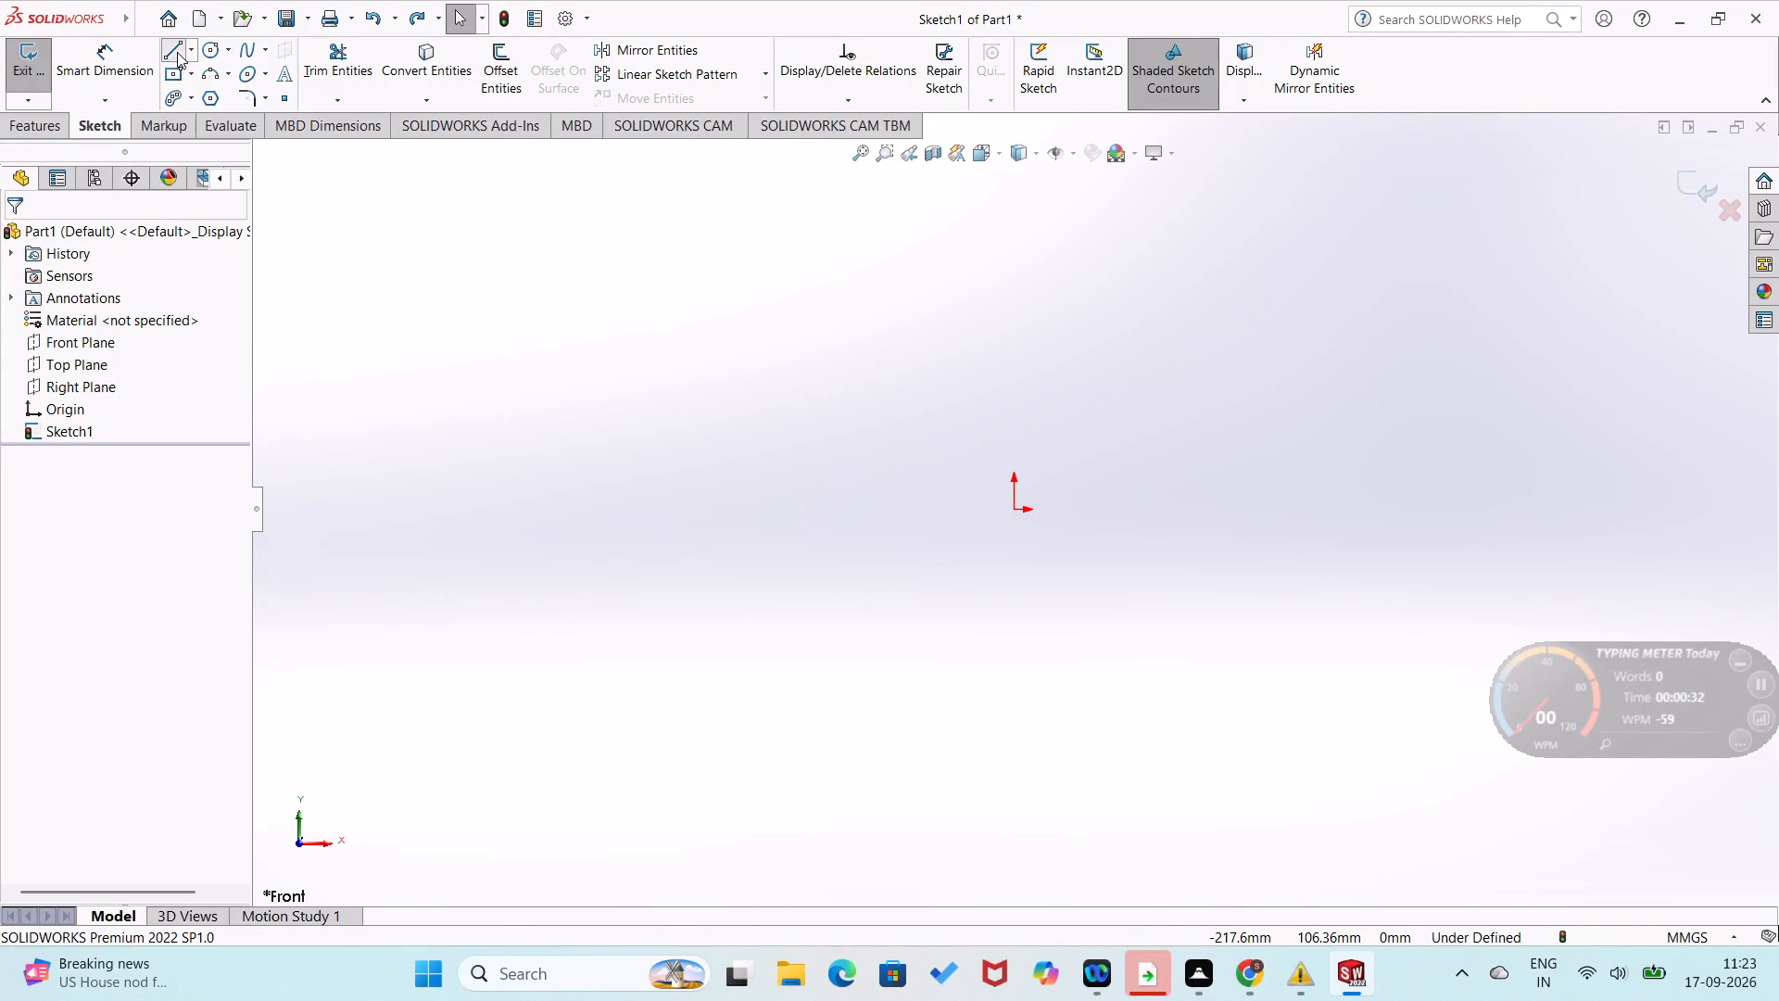
click(1013, 511)
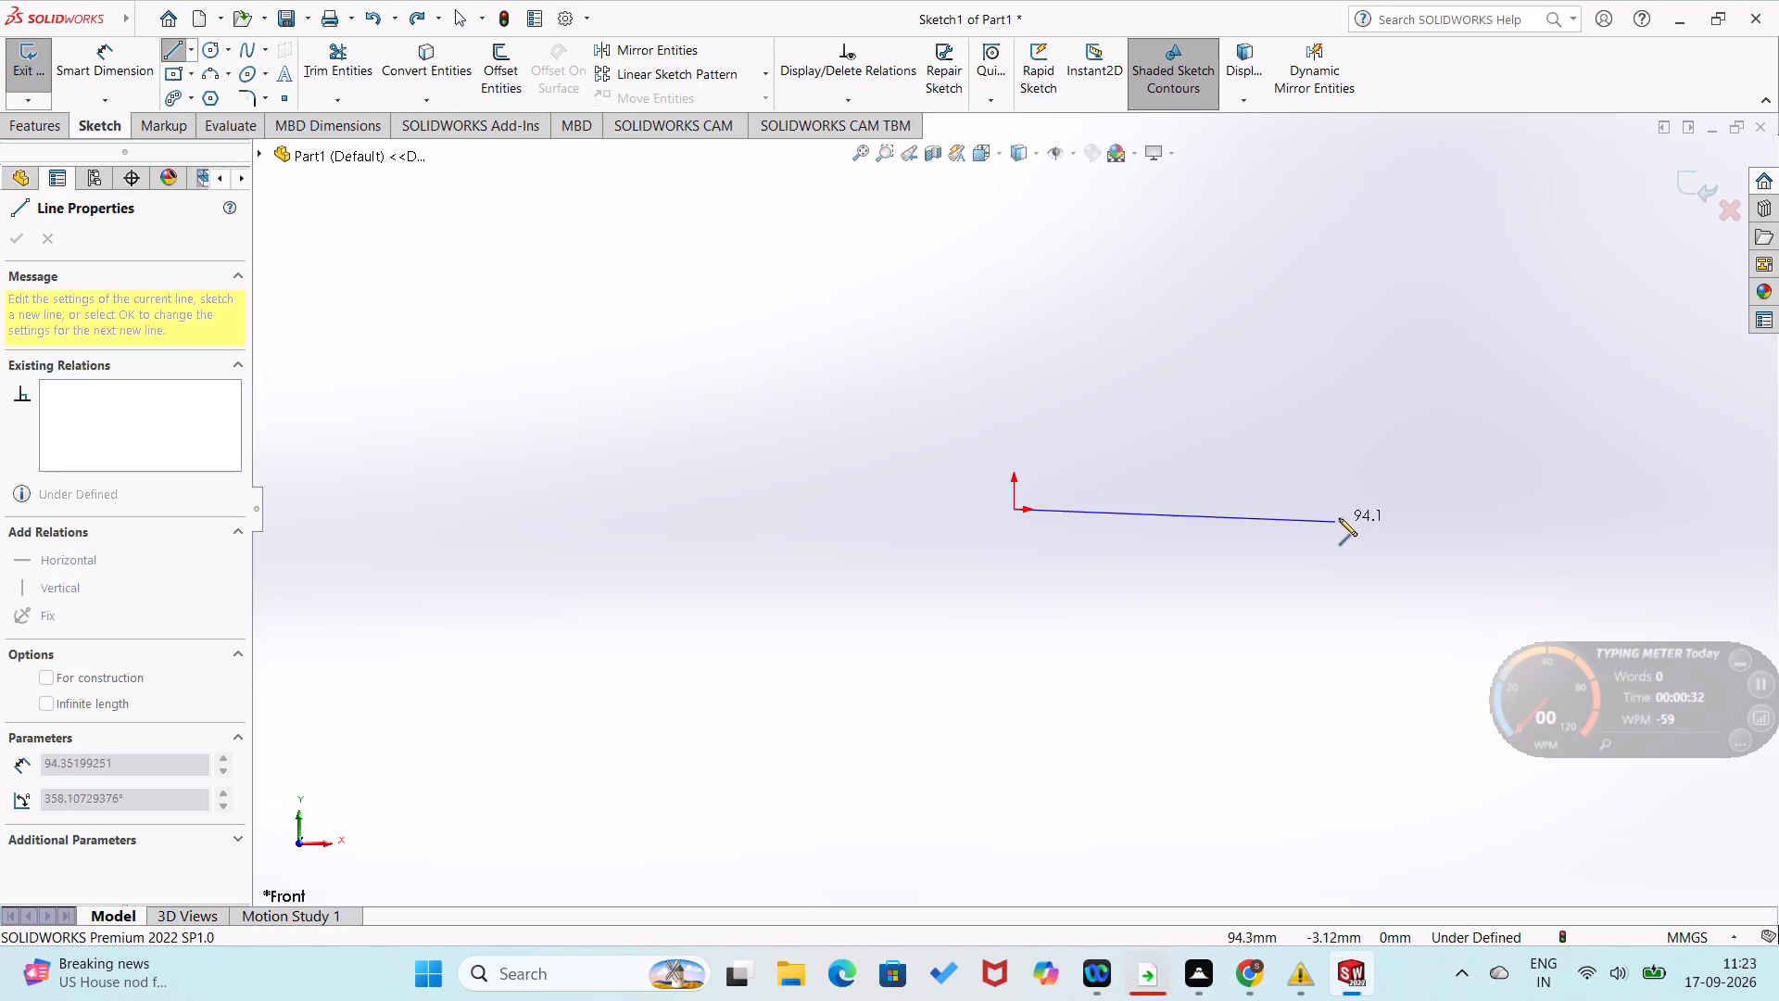
click(1461, 507)
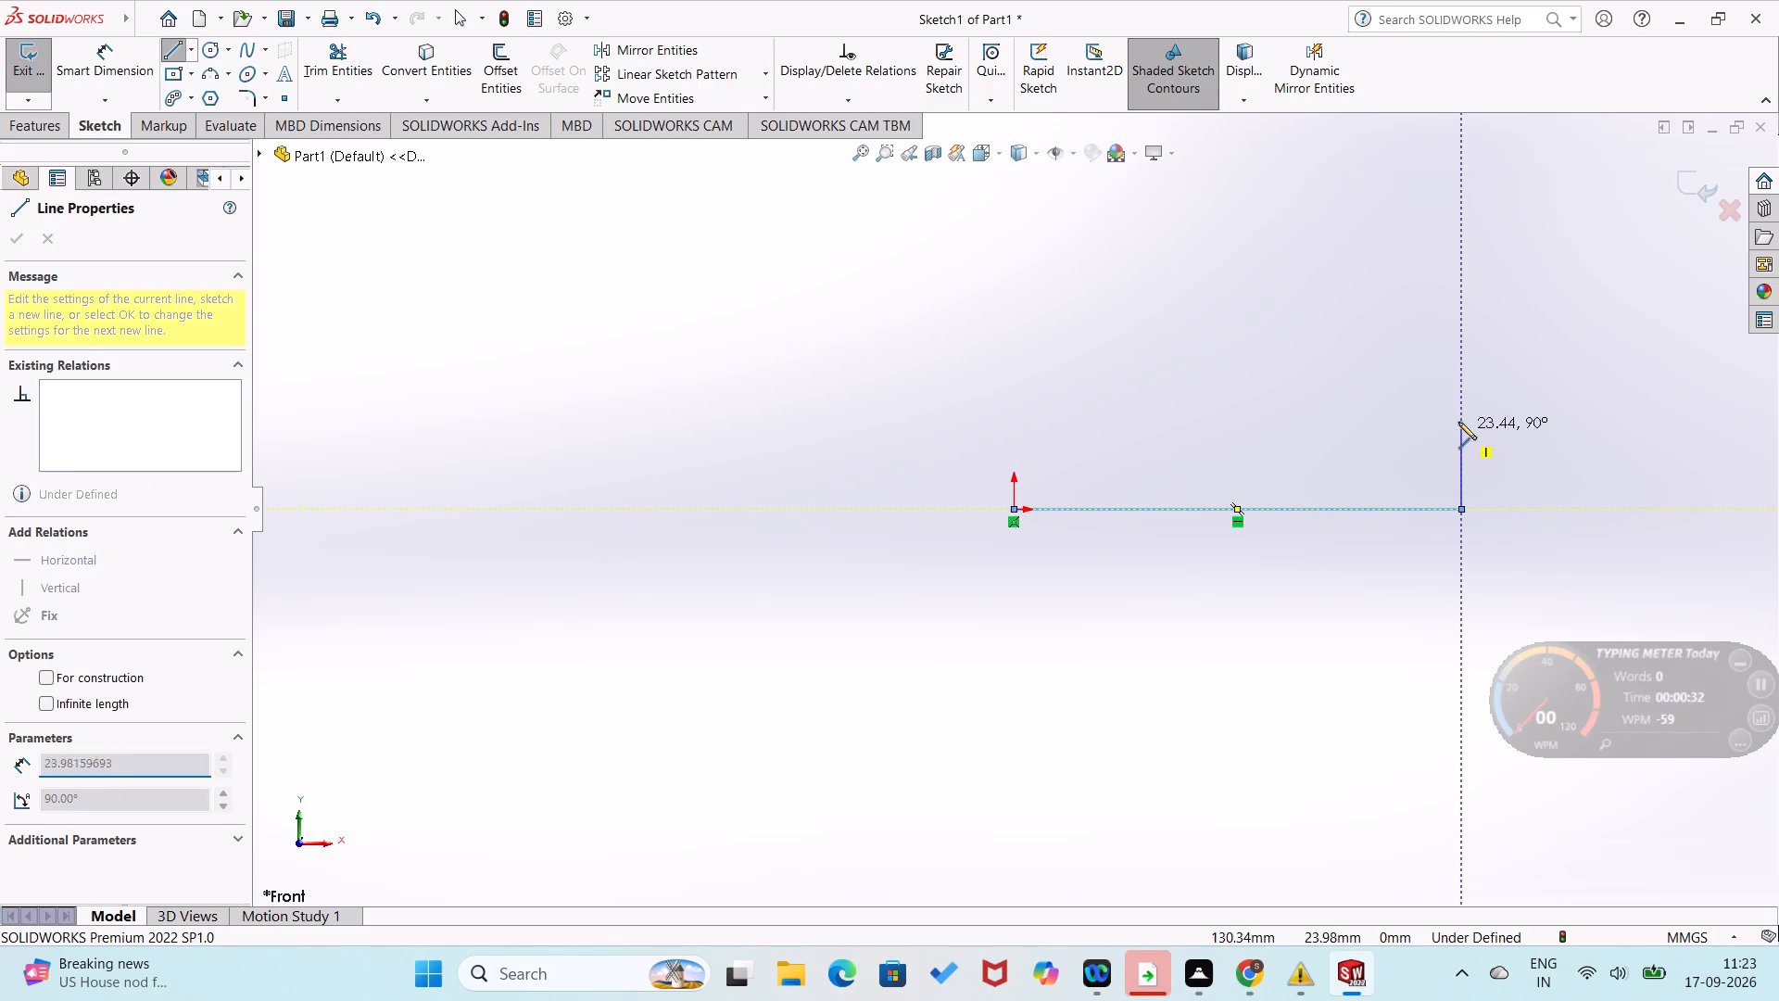
click(1457, 406)
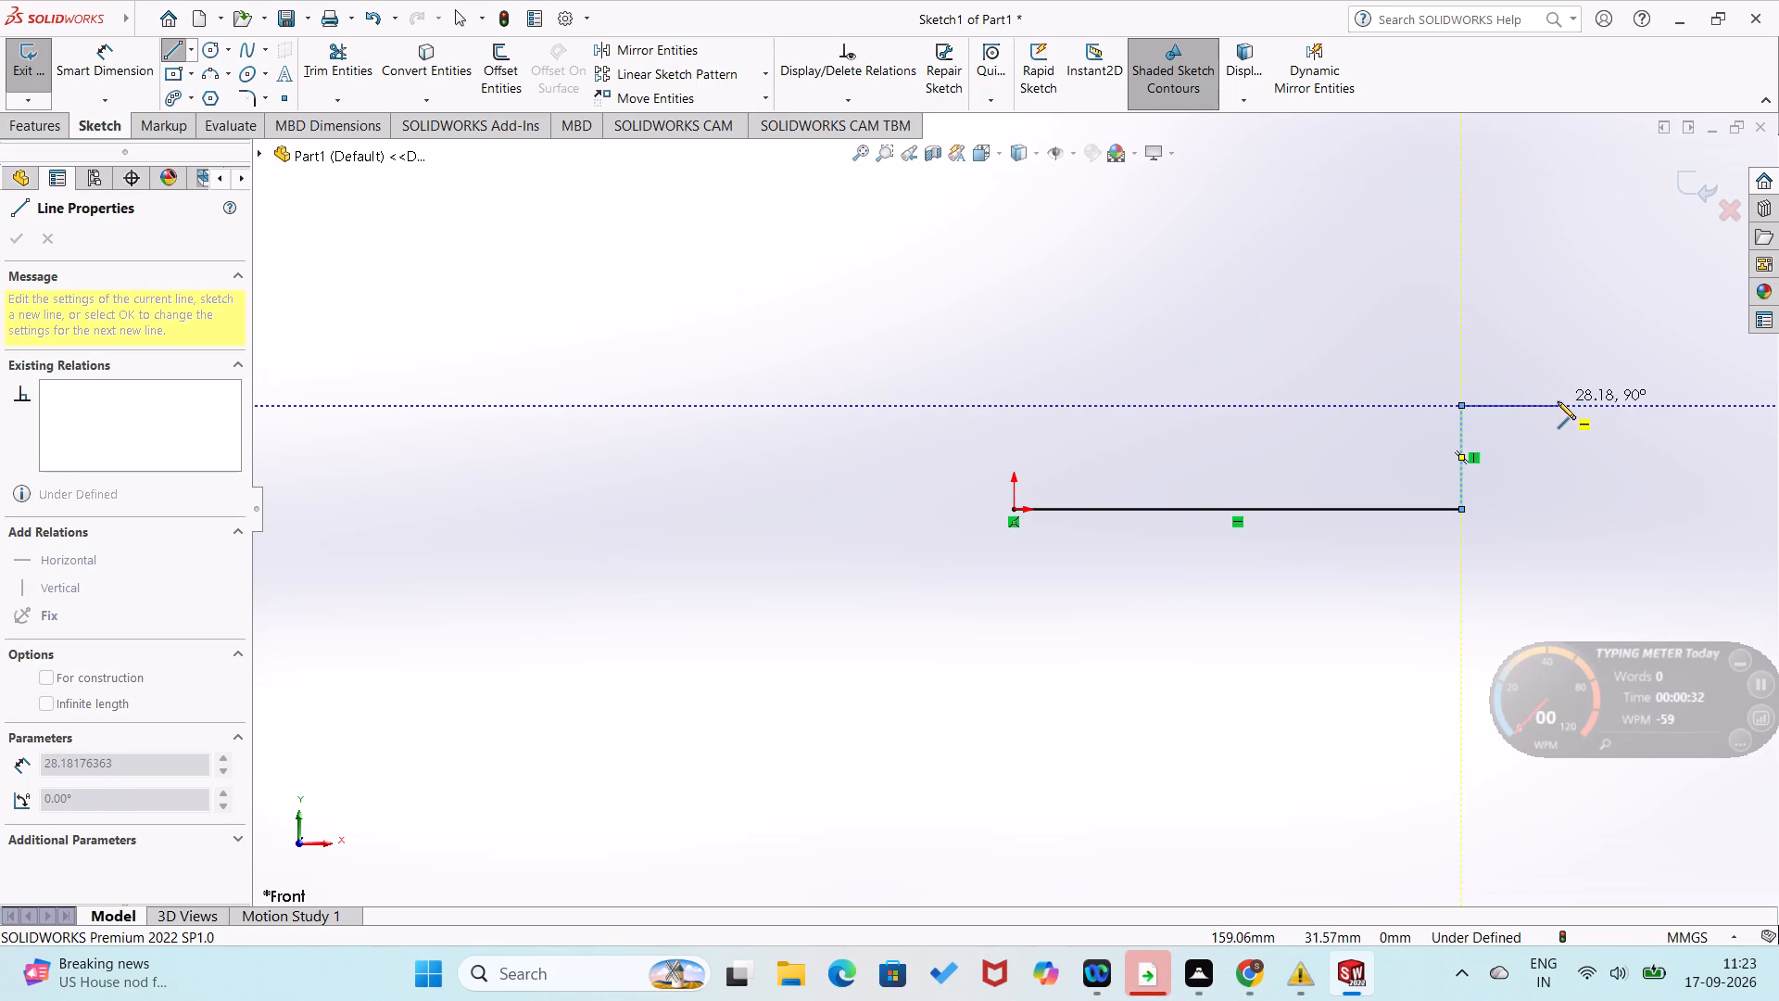
click(1620, 403)
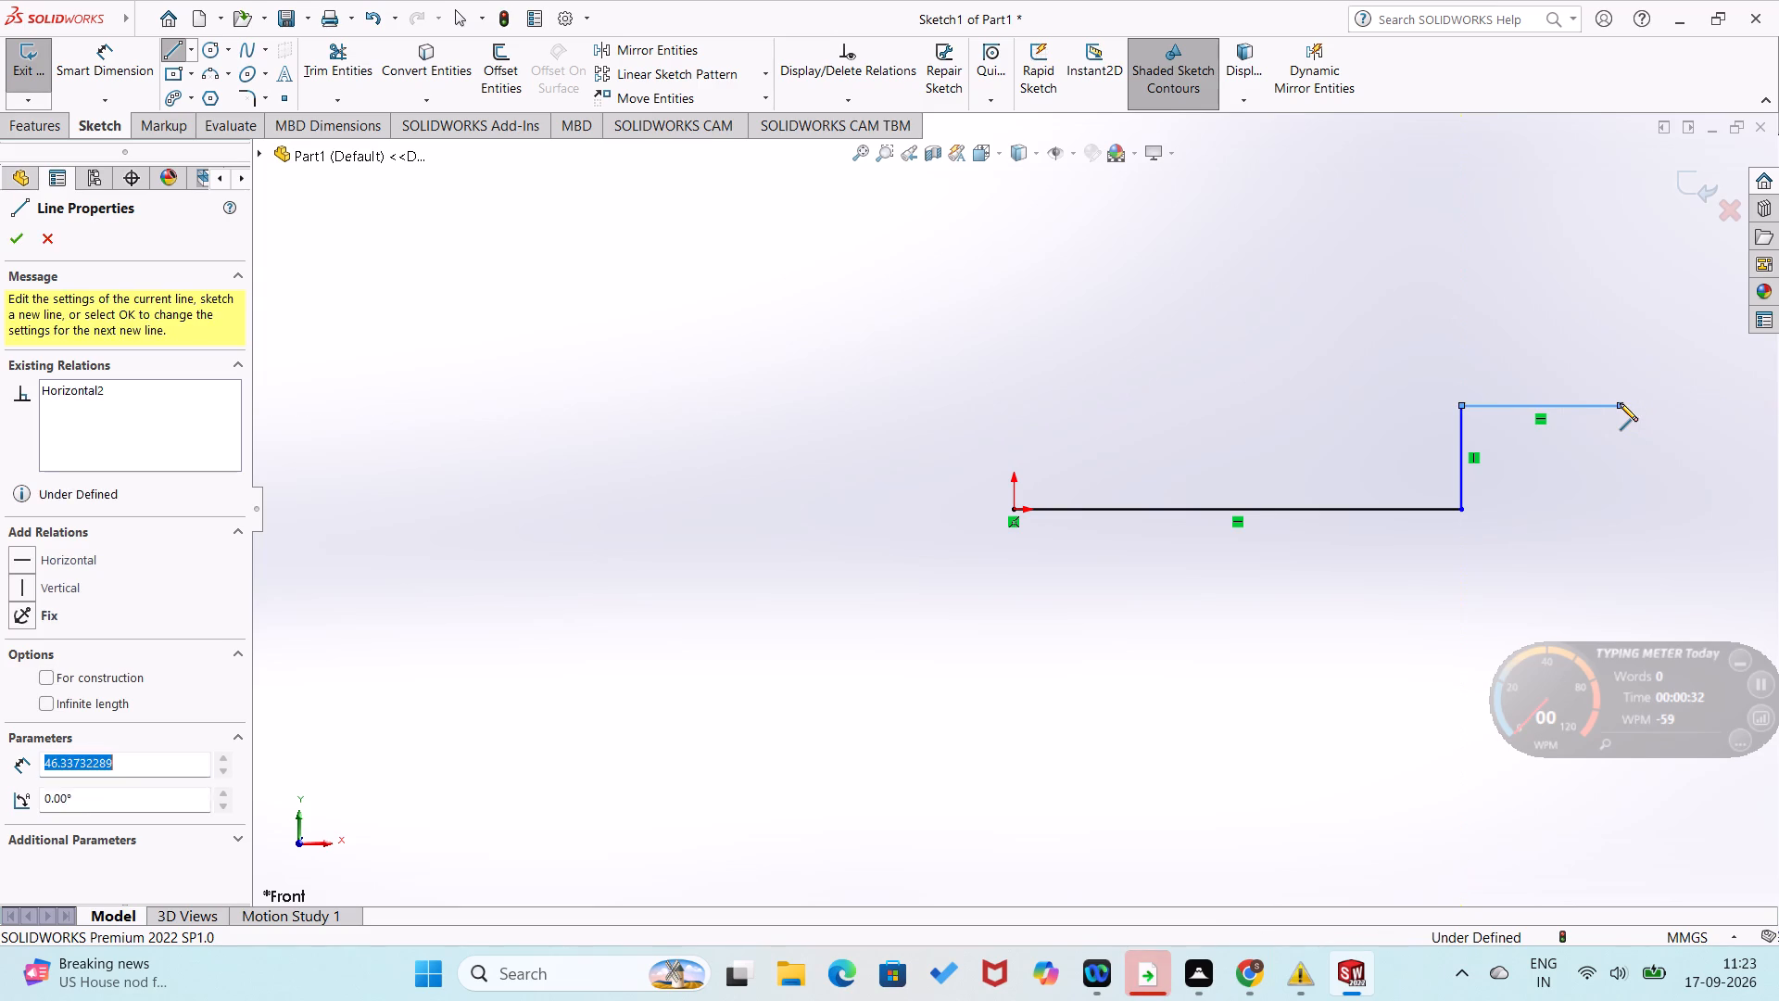
click(1622, 261)
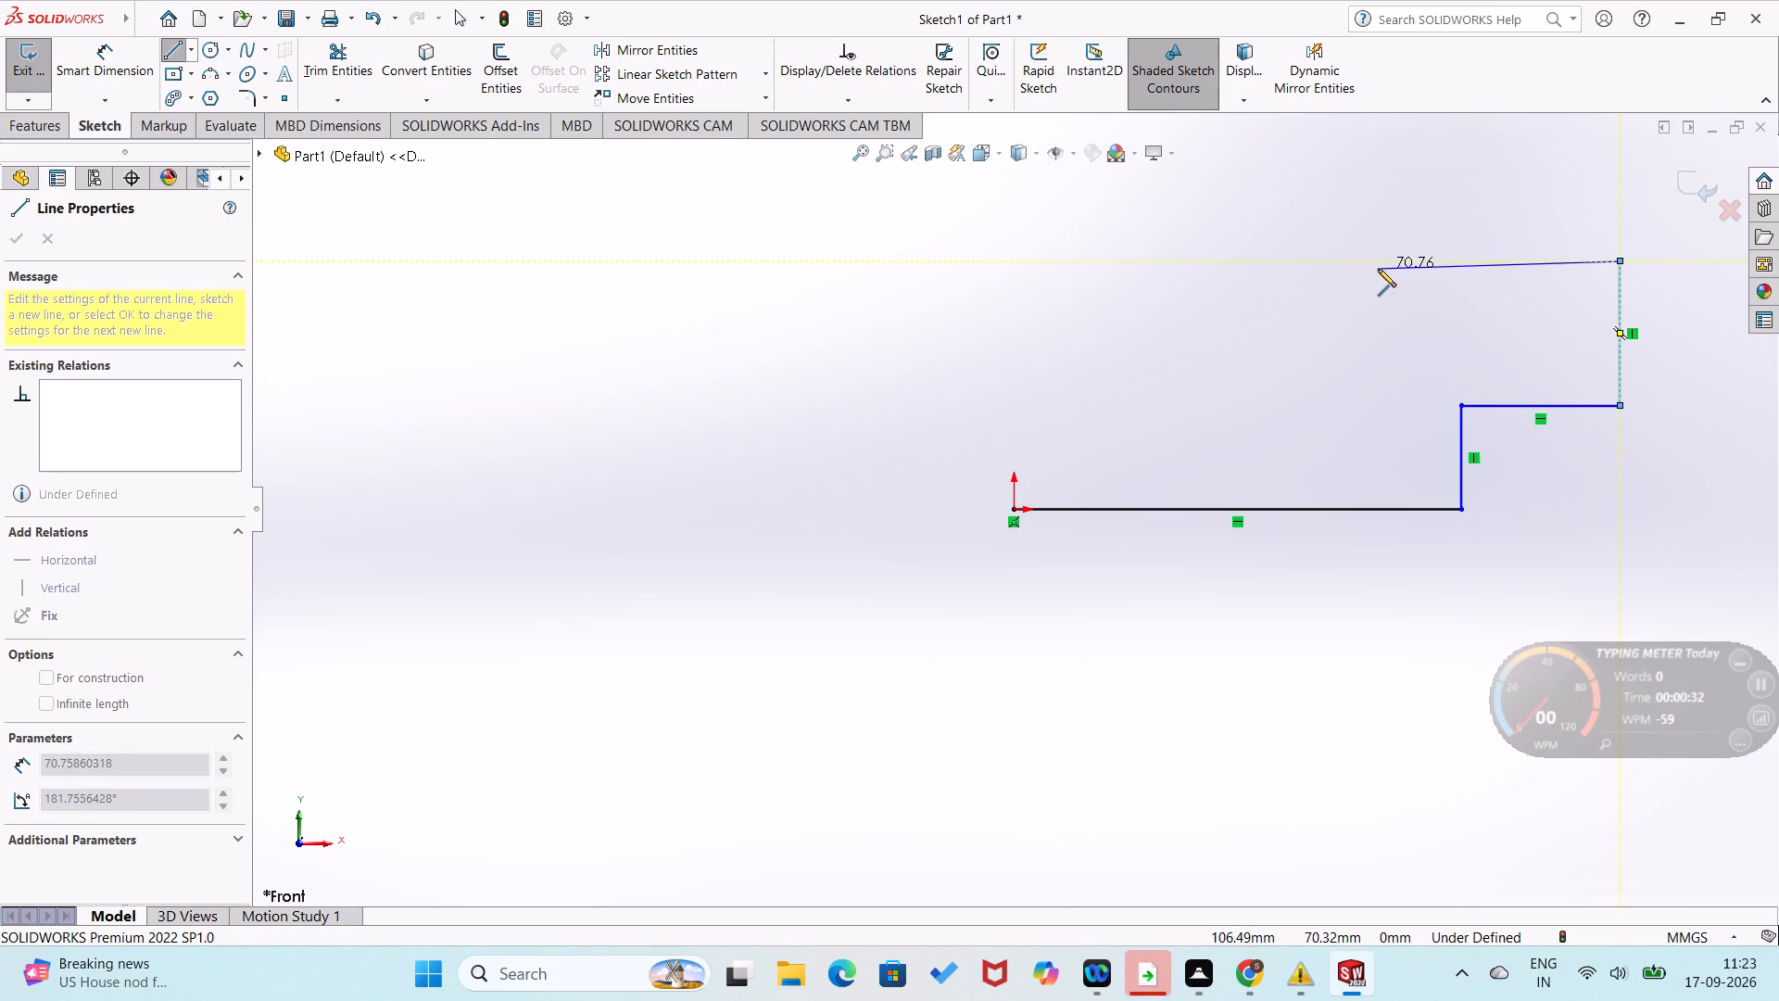
click(1371, 261)
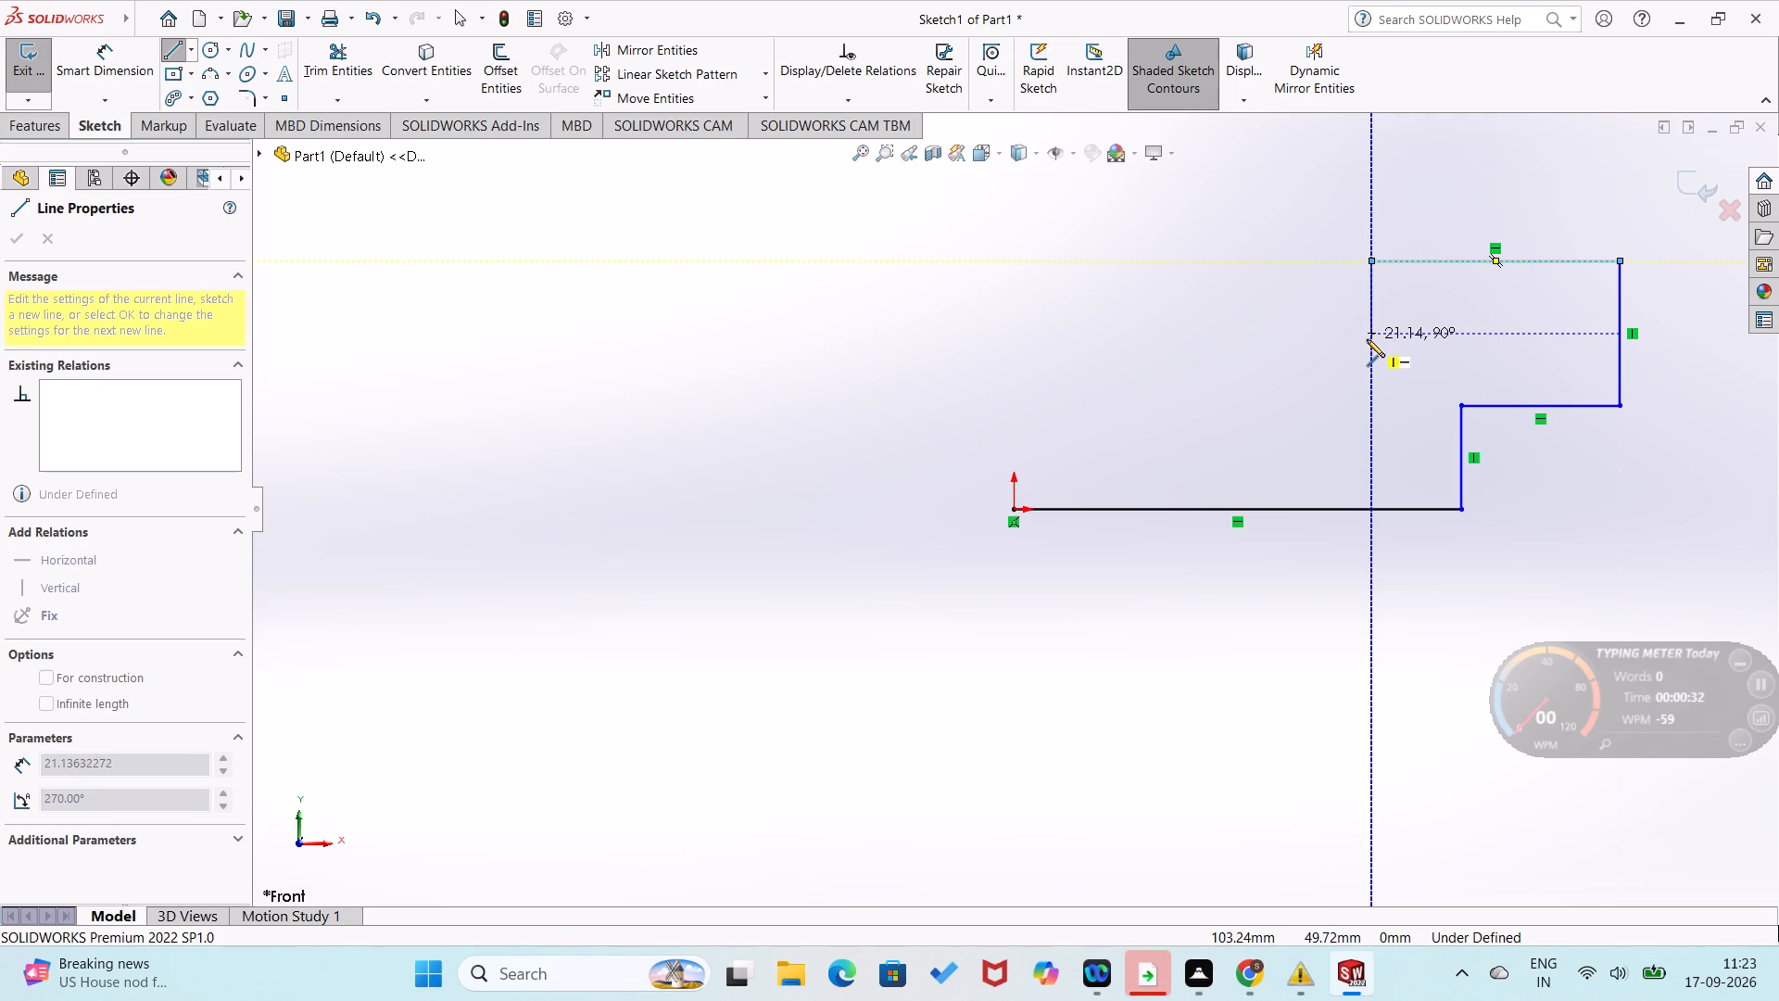
click(1367, 339)
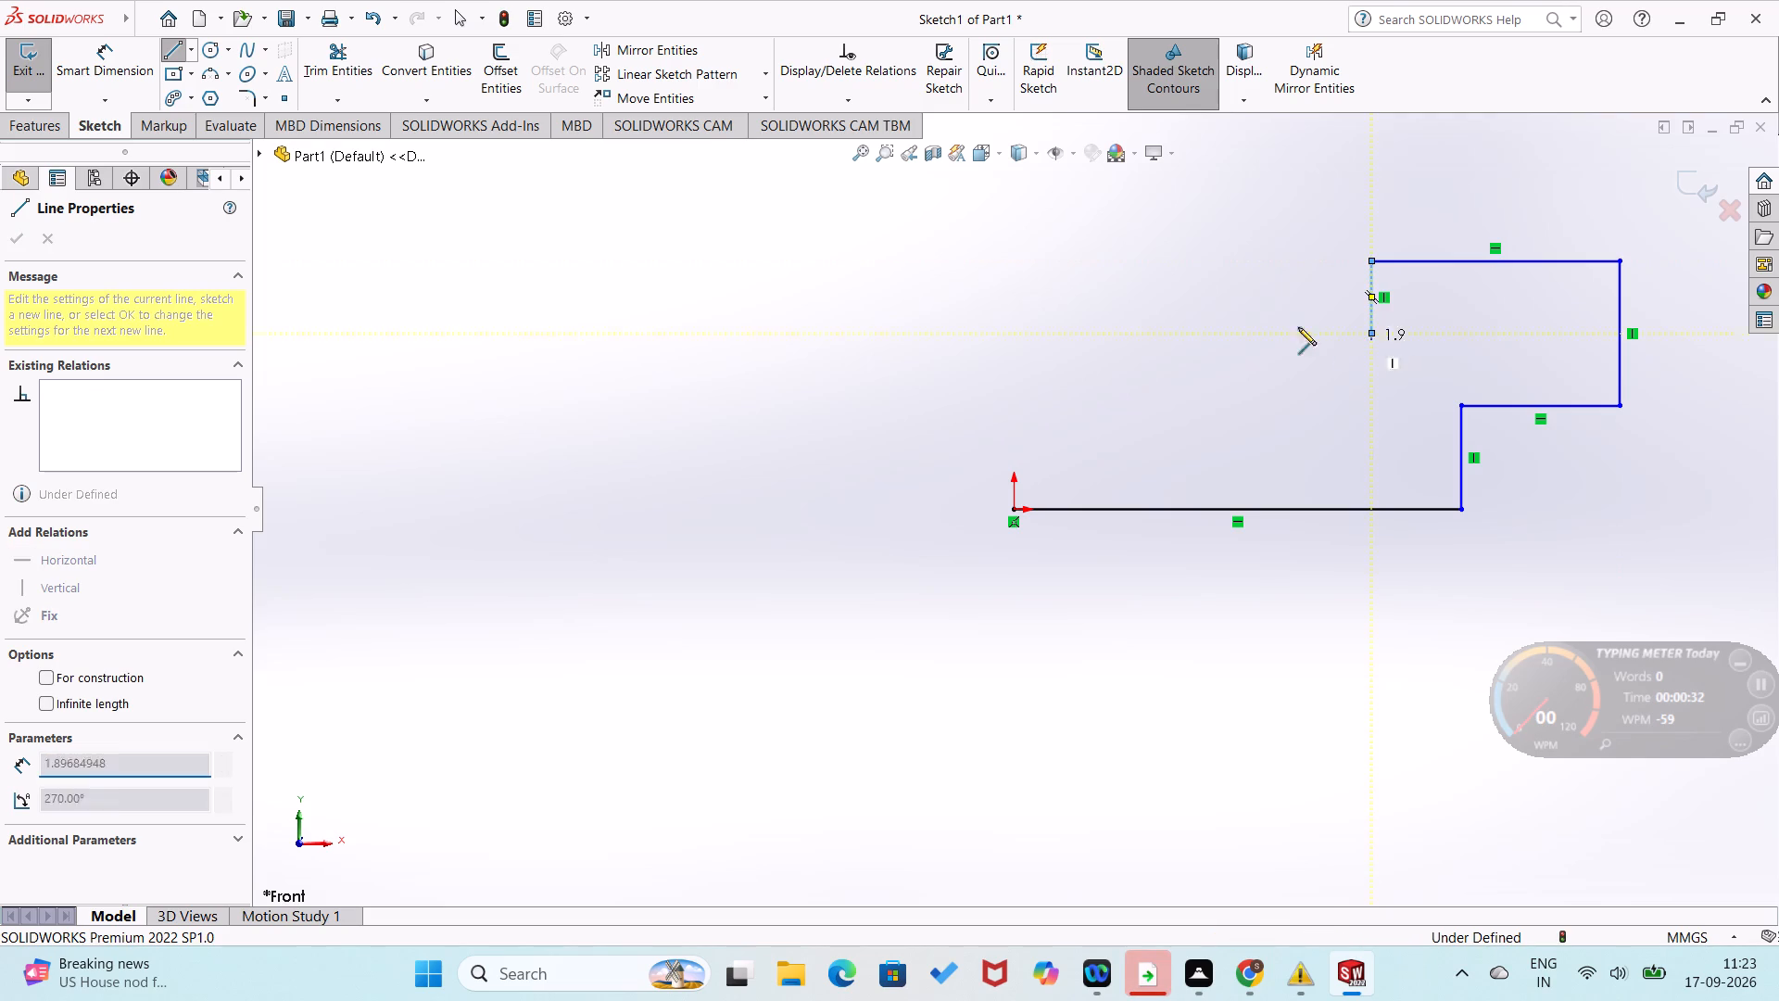
click(1016, 336)
click(1016, 510)
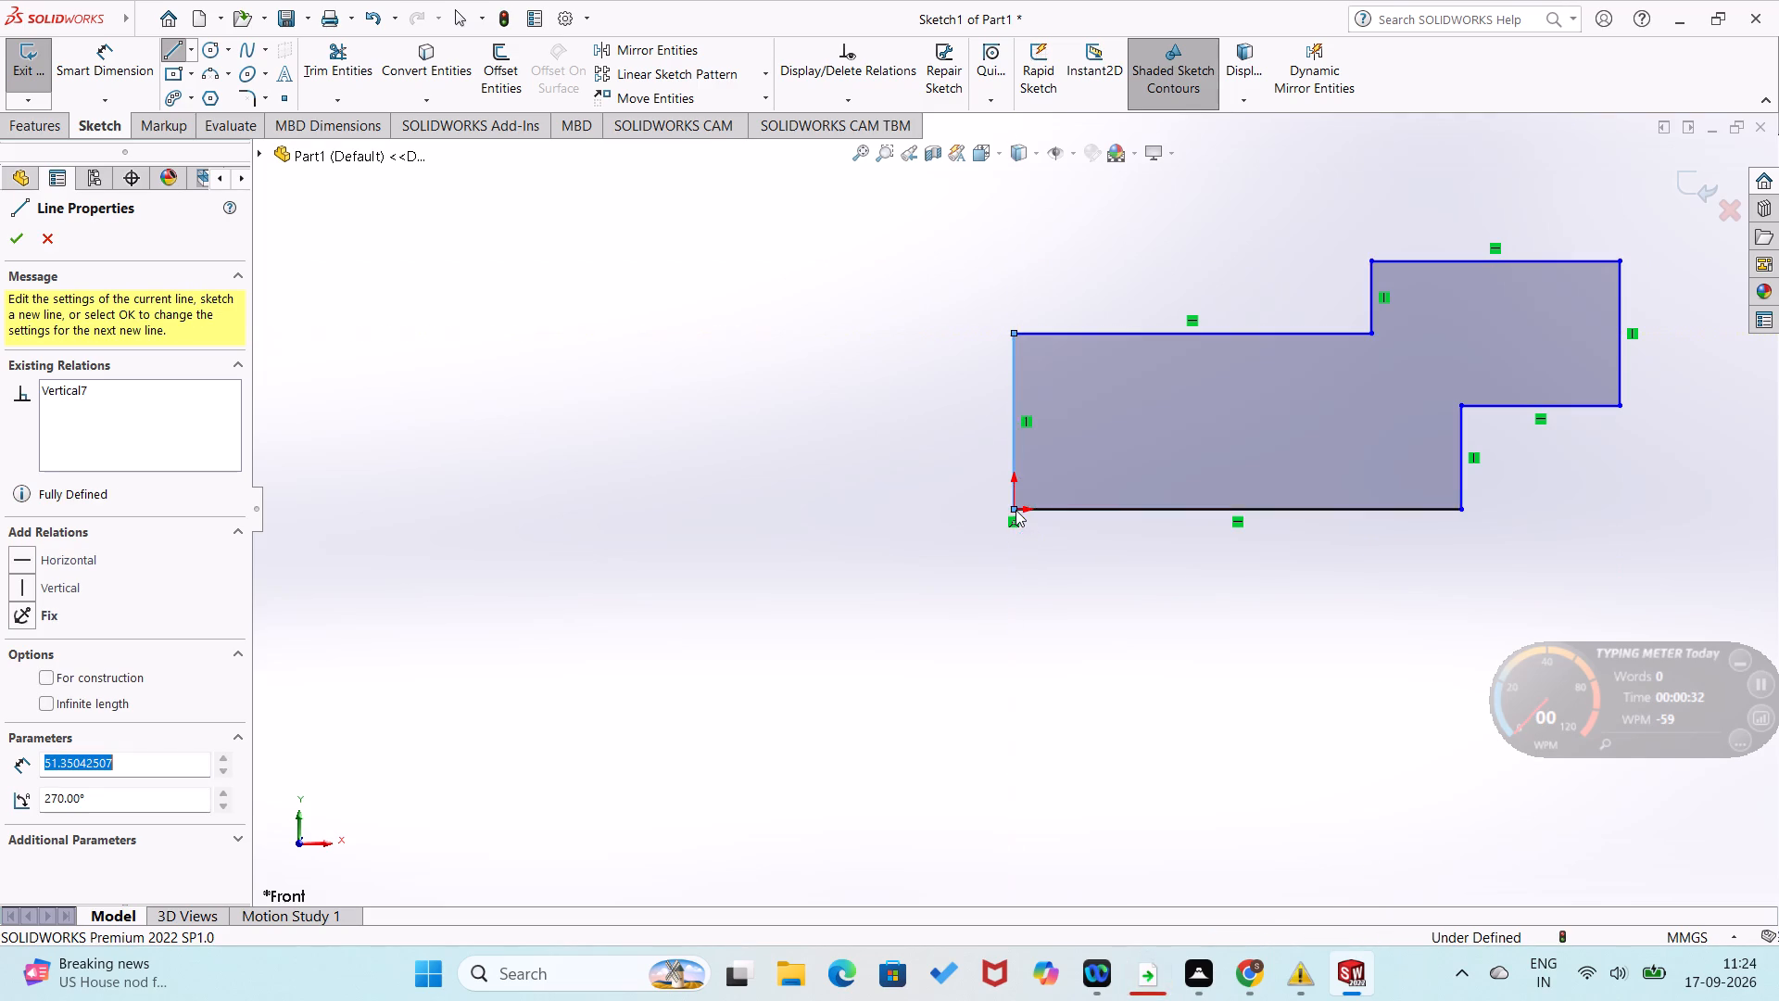
Dimension the stepped profile's bottom line to 80 mm.
right_drag(862, 563, 880, 424)
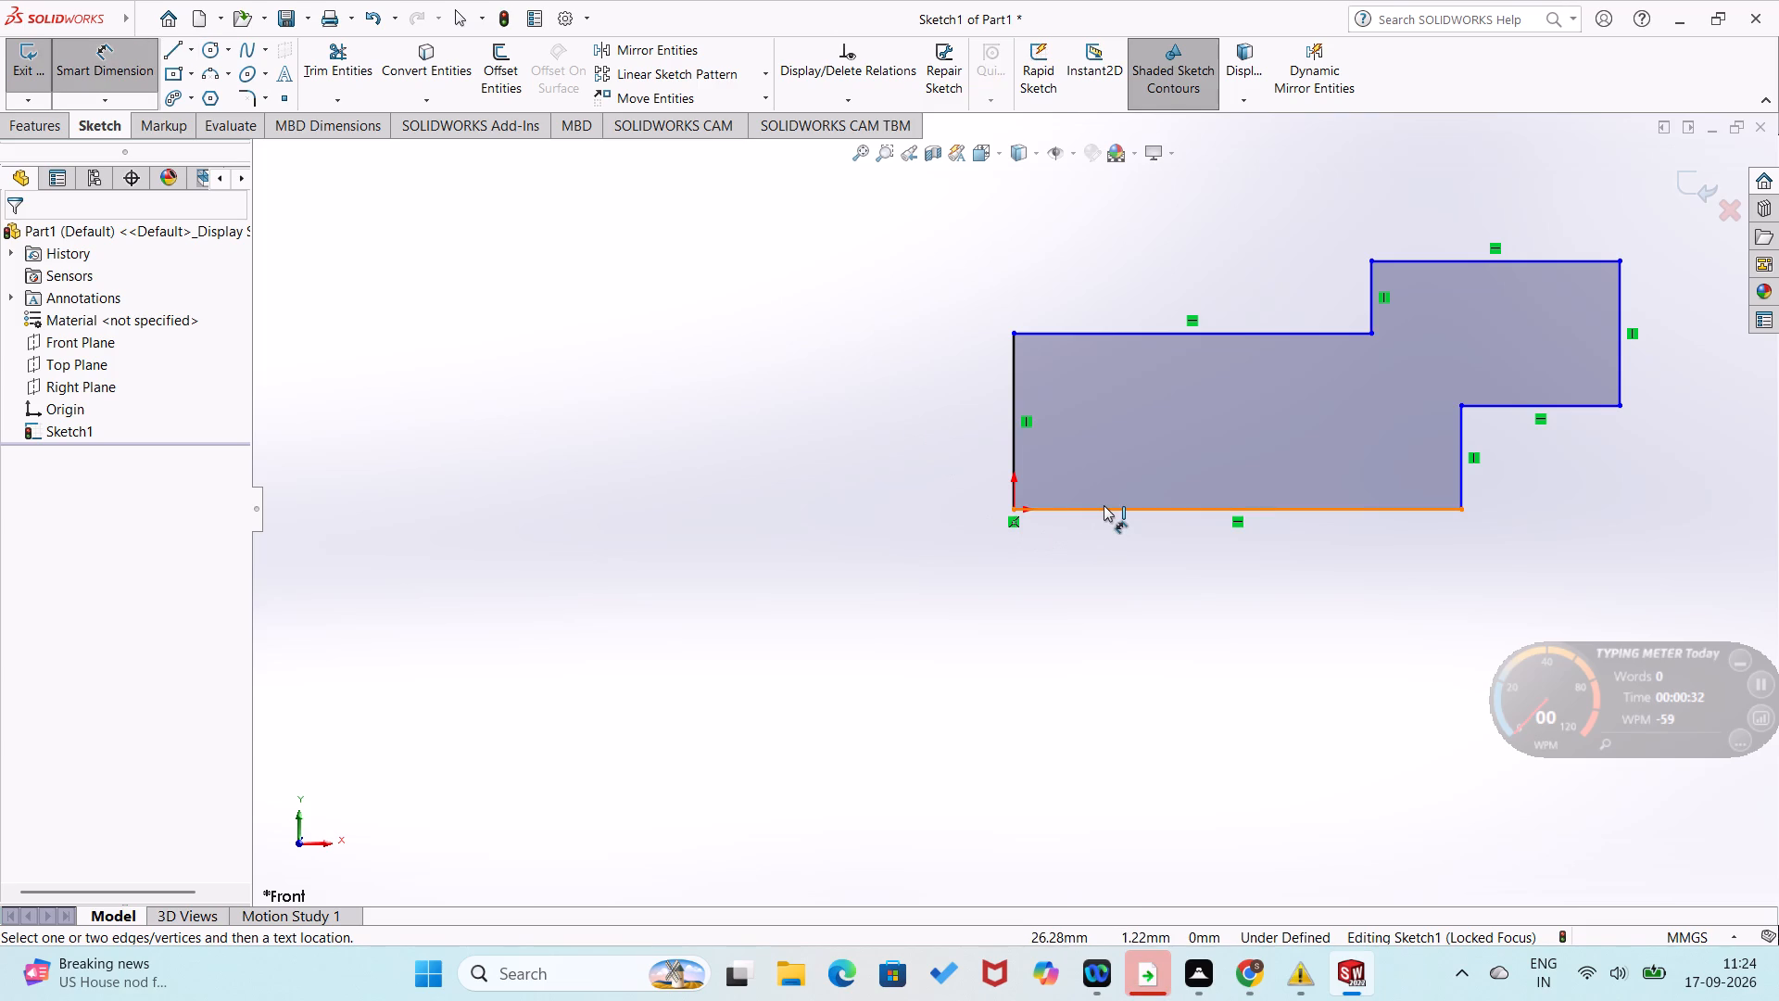
click(1104, 505)
click(1094, 561)
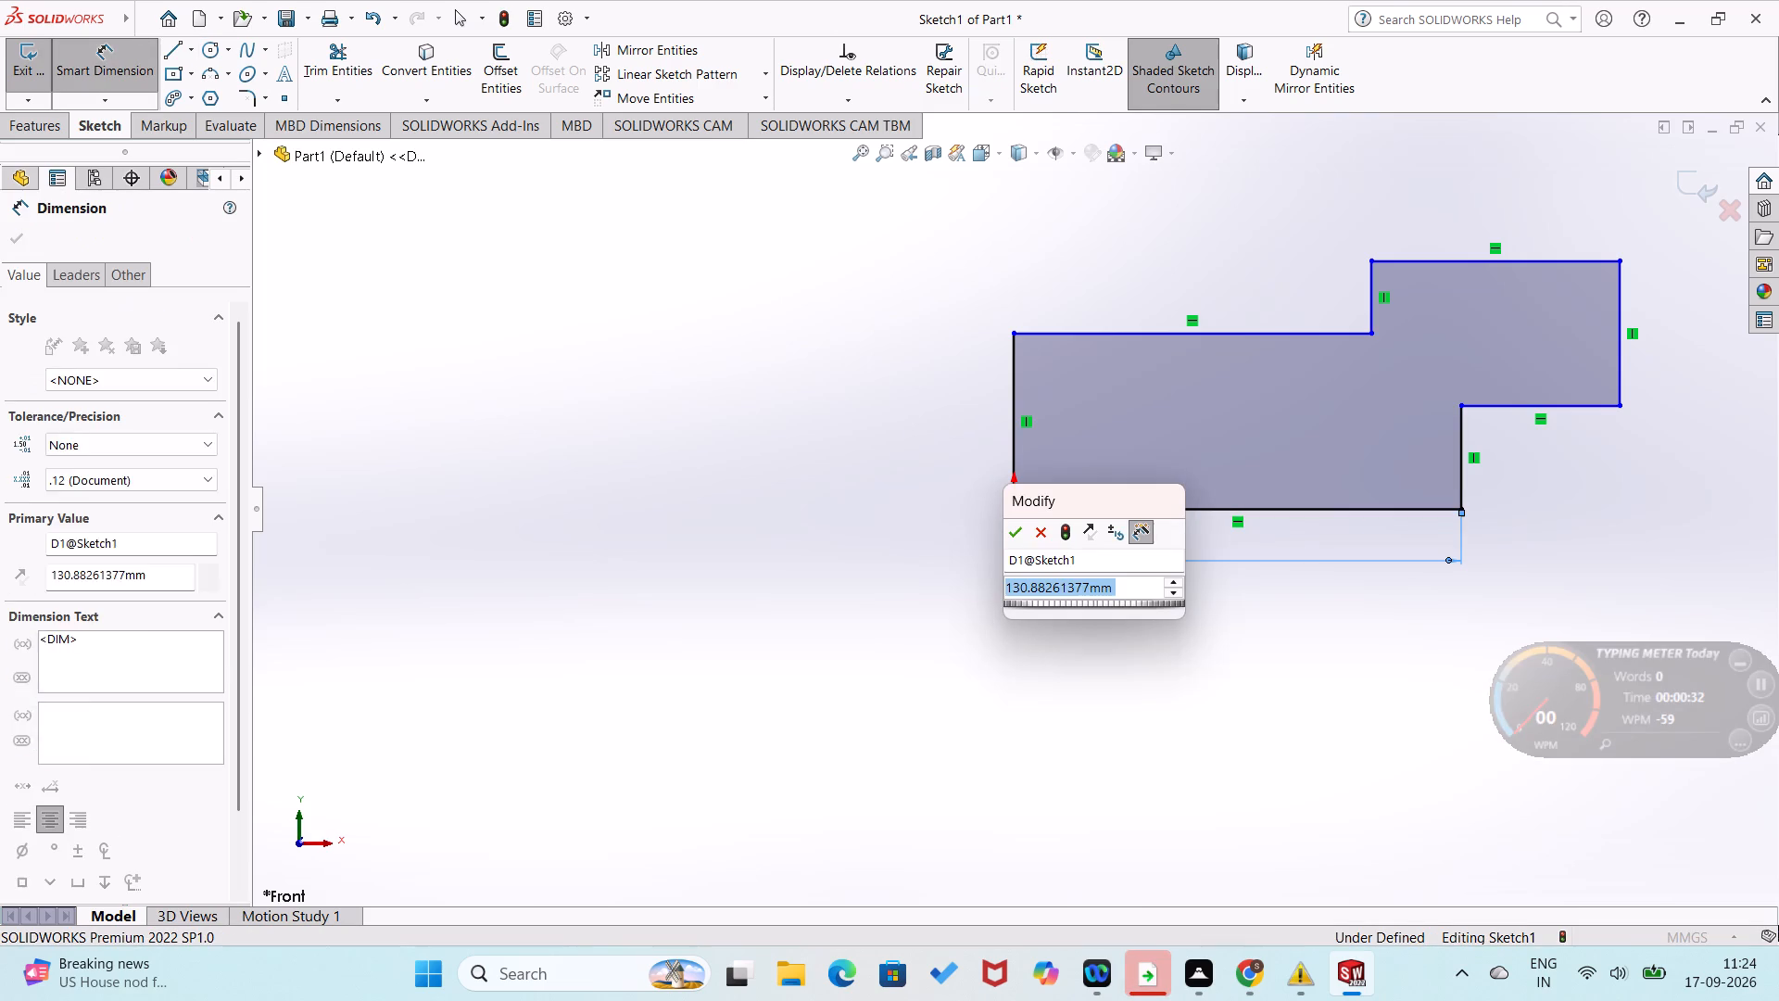
text(80)
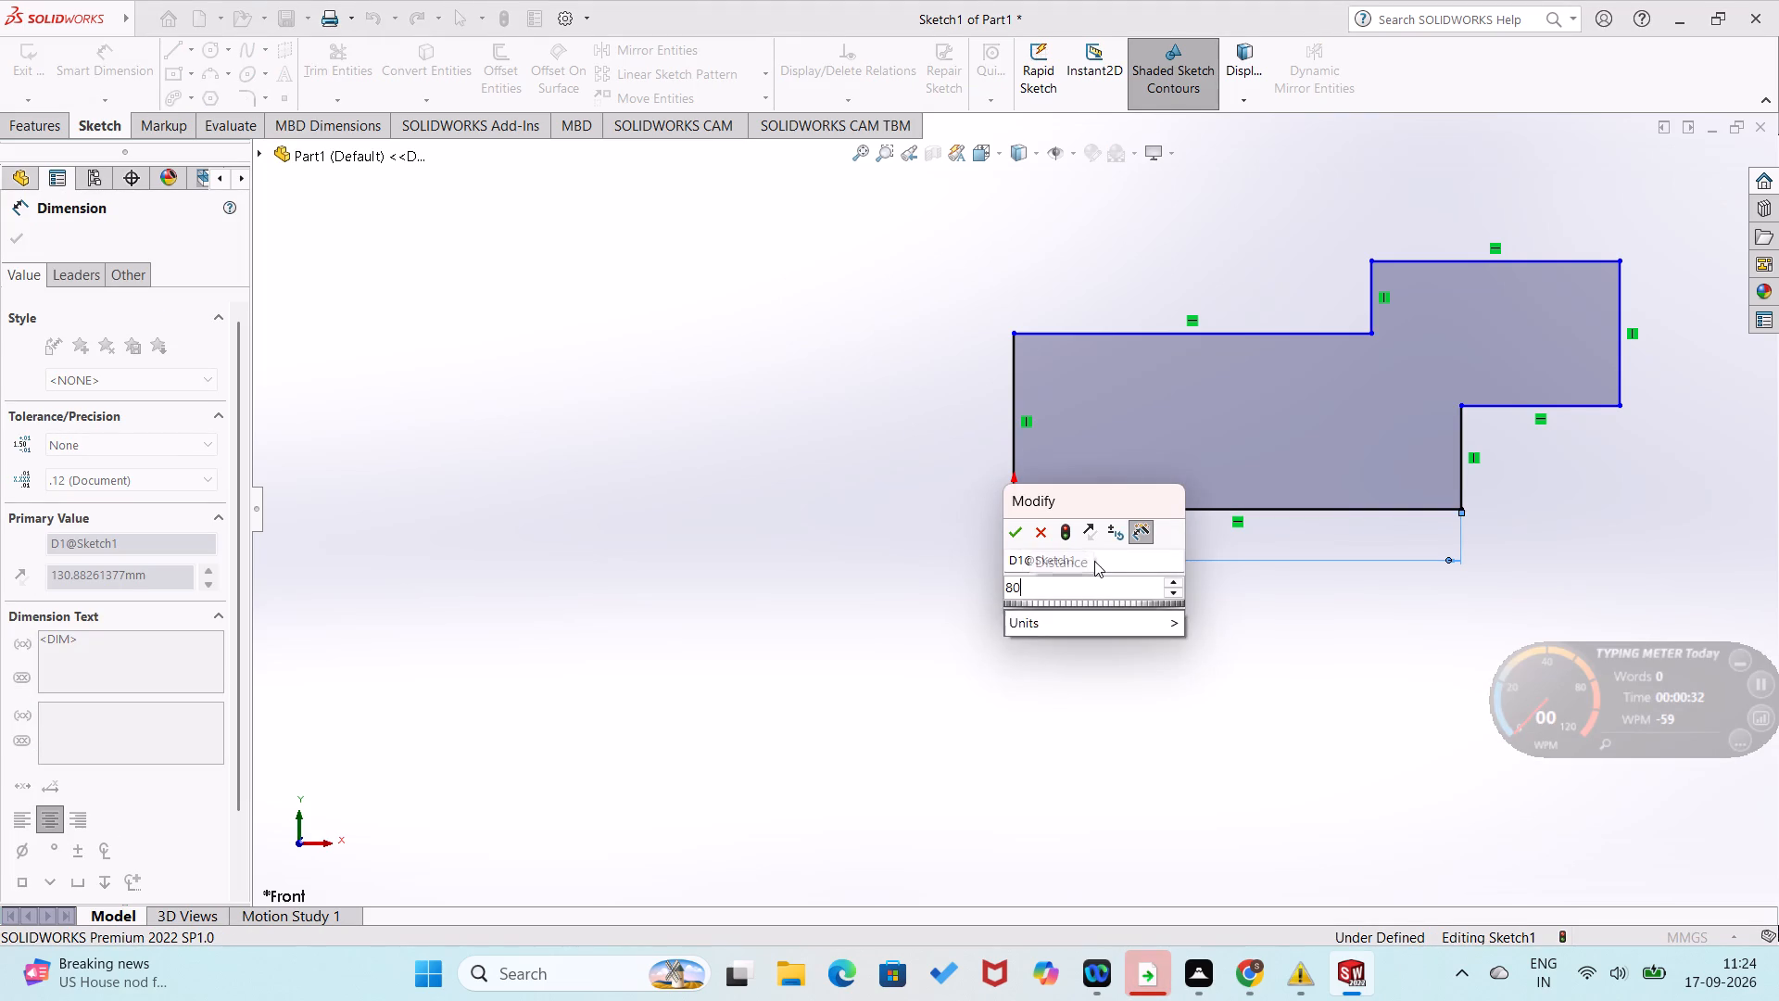
key(Return)
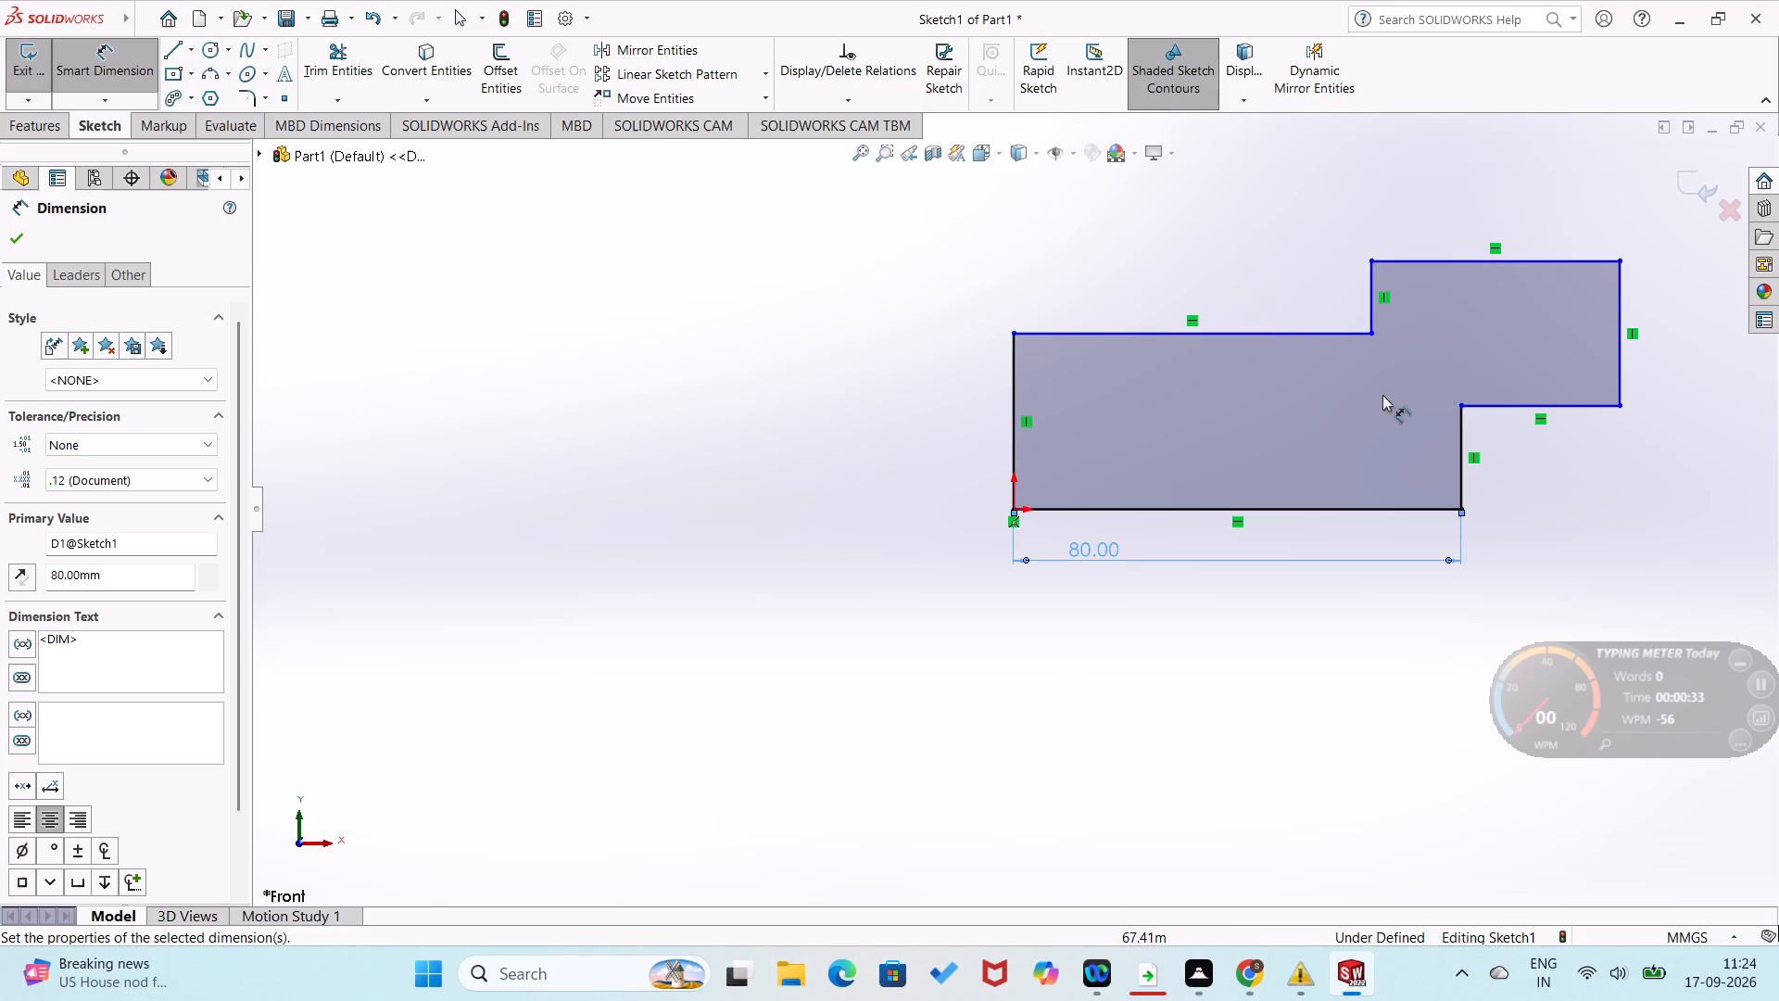
Dimension the short vertical line of the profile's upper step to 10 mm.
click(1372, 304)
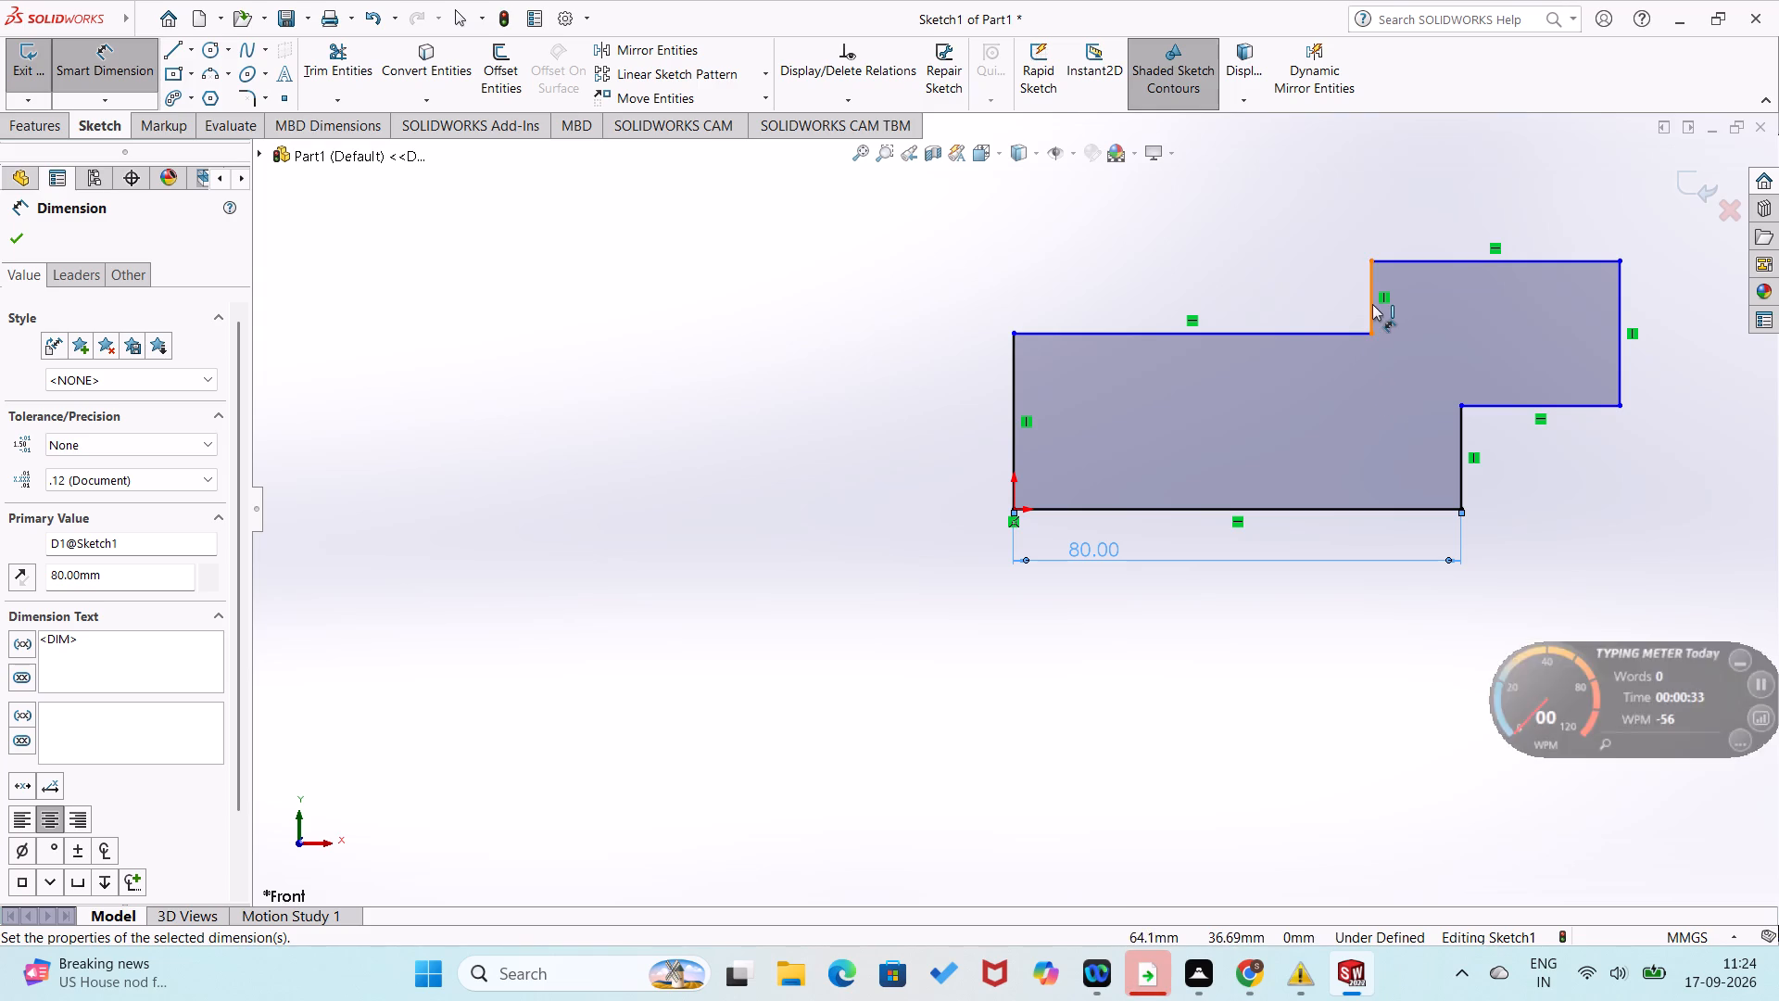
click(1358, 303)
text(10)
key(Return)
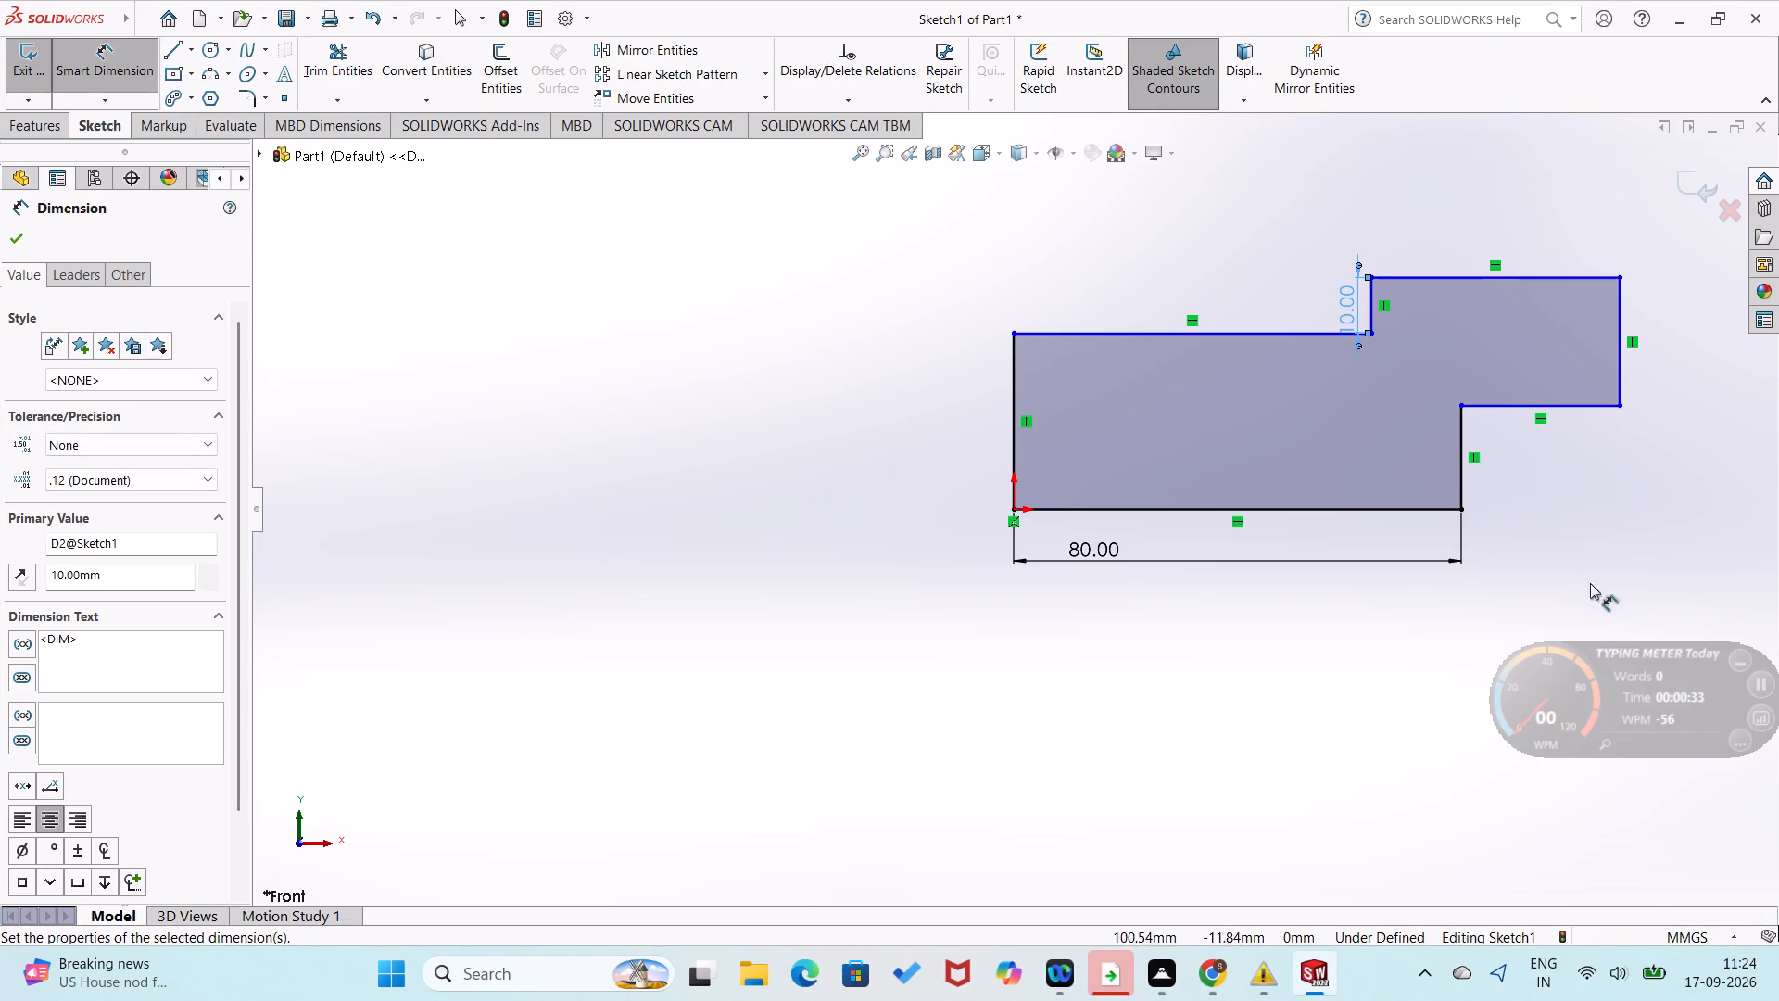
Dimension the vertical line rising from the far end of the base to 25 mm.
click(1457, 480)
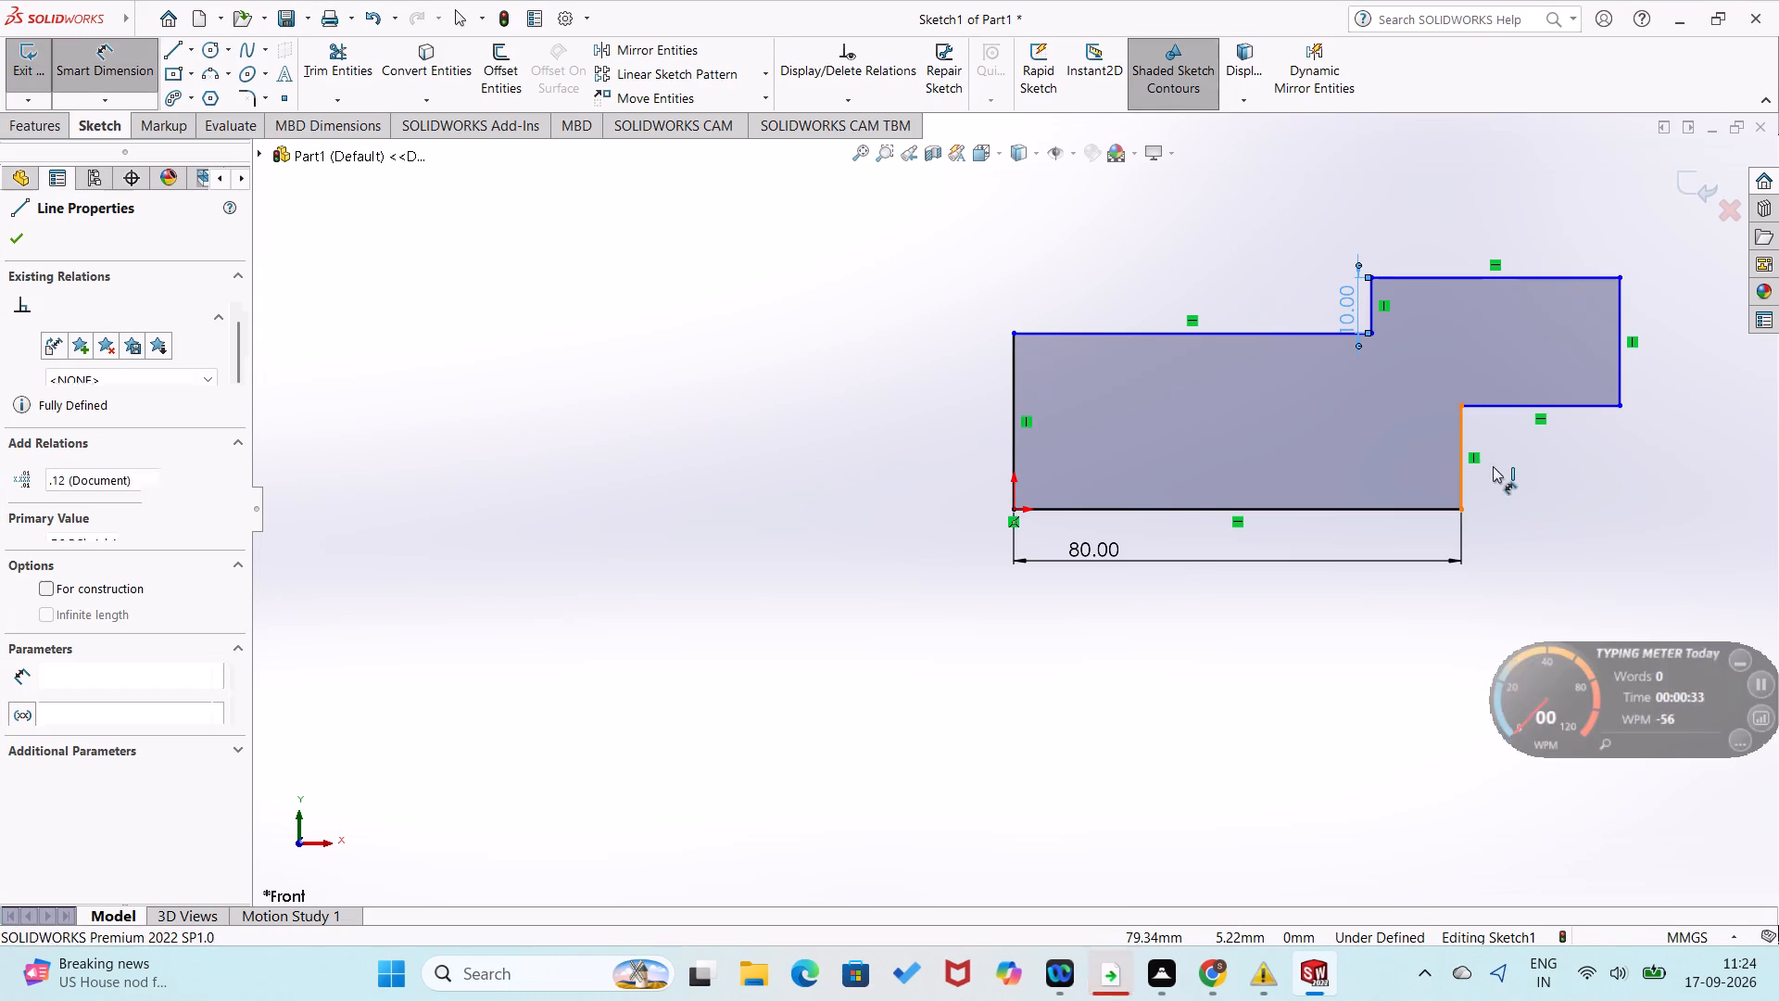
click(1493, 466)
text(25)
key(Return)
key(period)
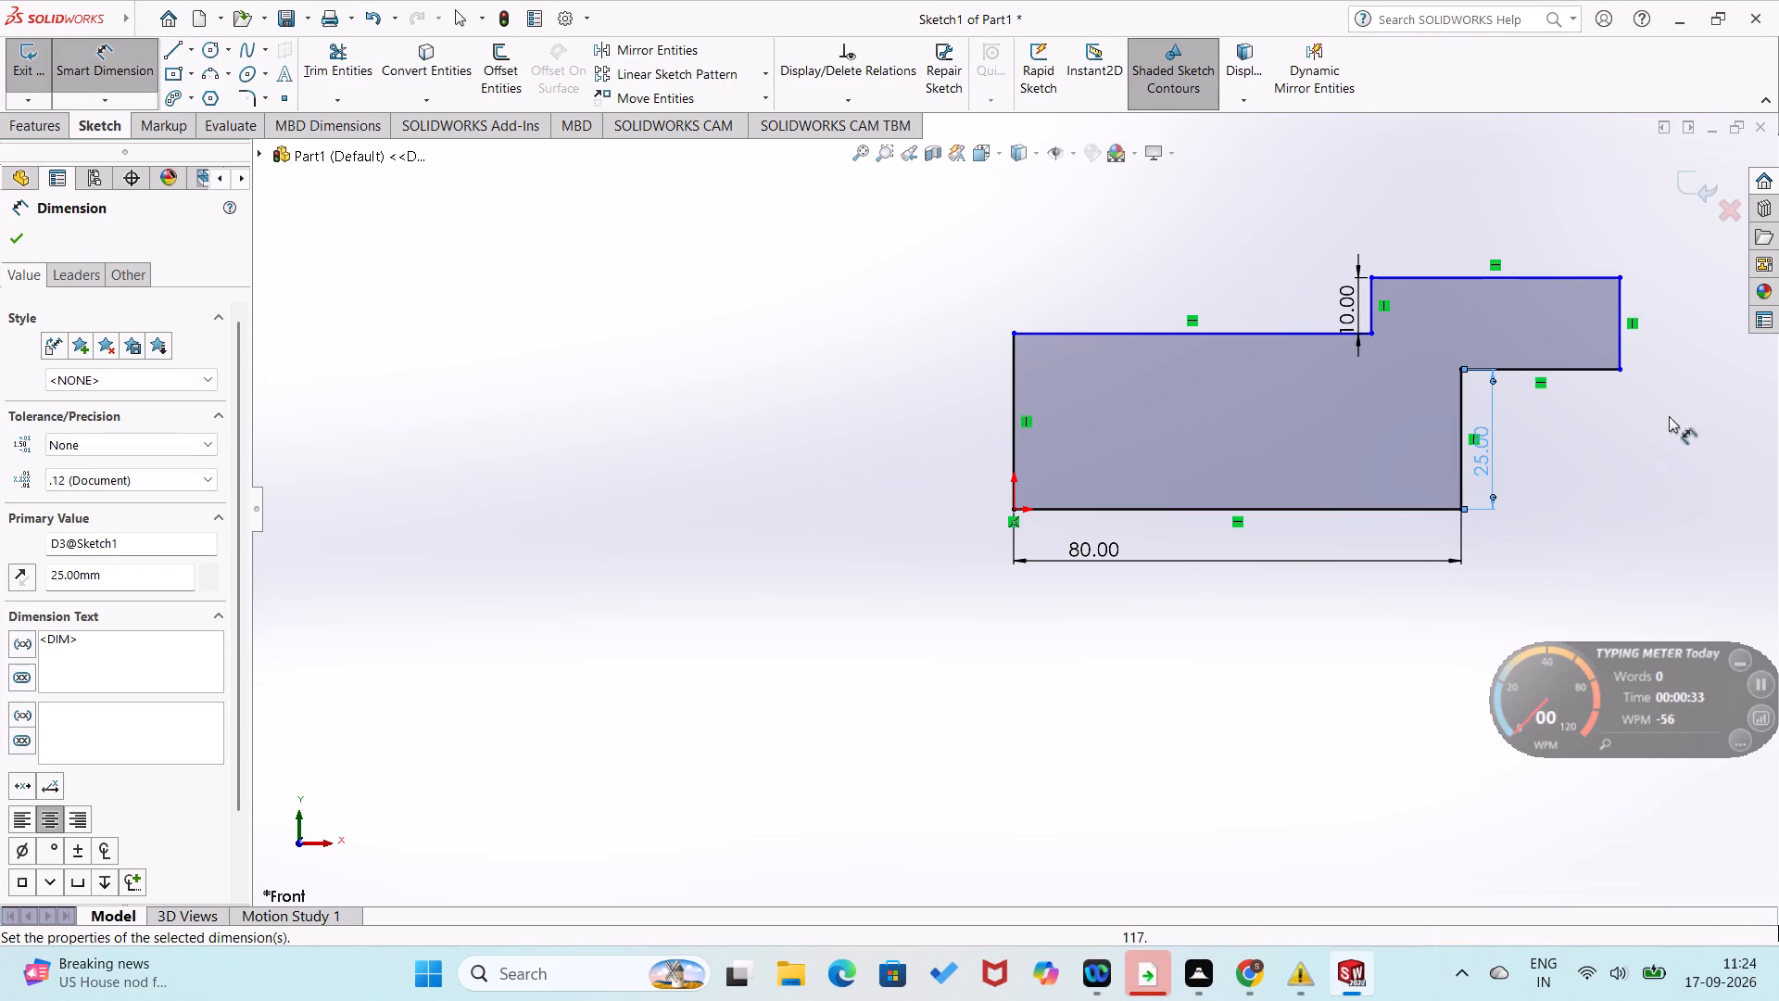
Dimension the outer vertical end line of the overhanging block to 20 mm.
click(1618, 342)
click(1660, 340)
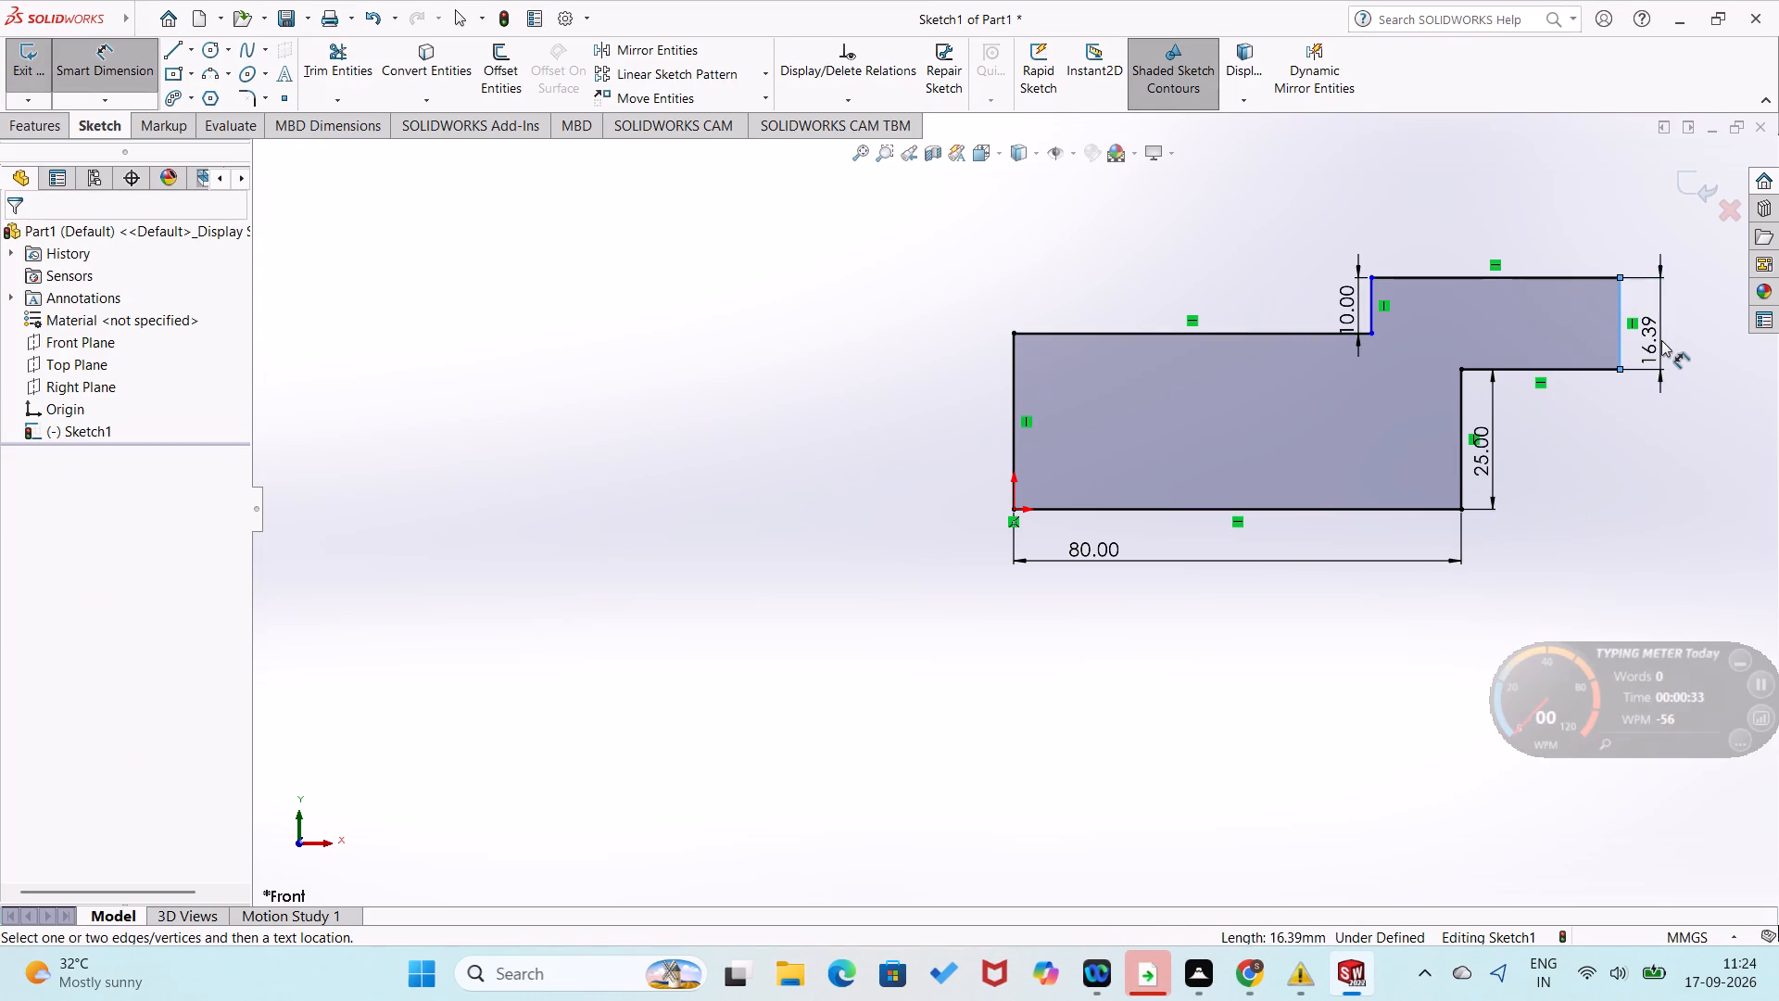
text(20)
key(Return)
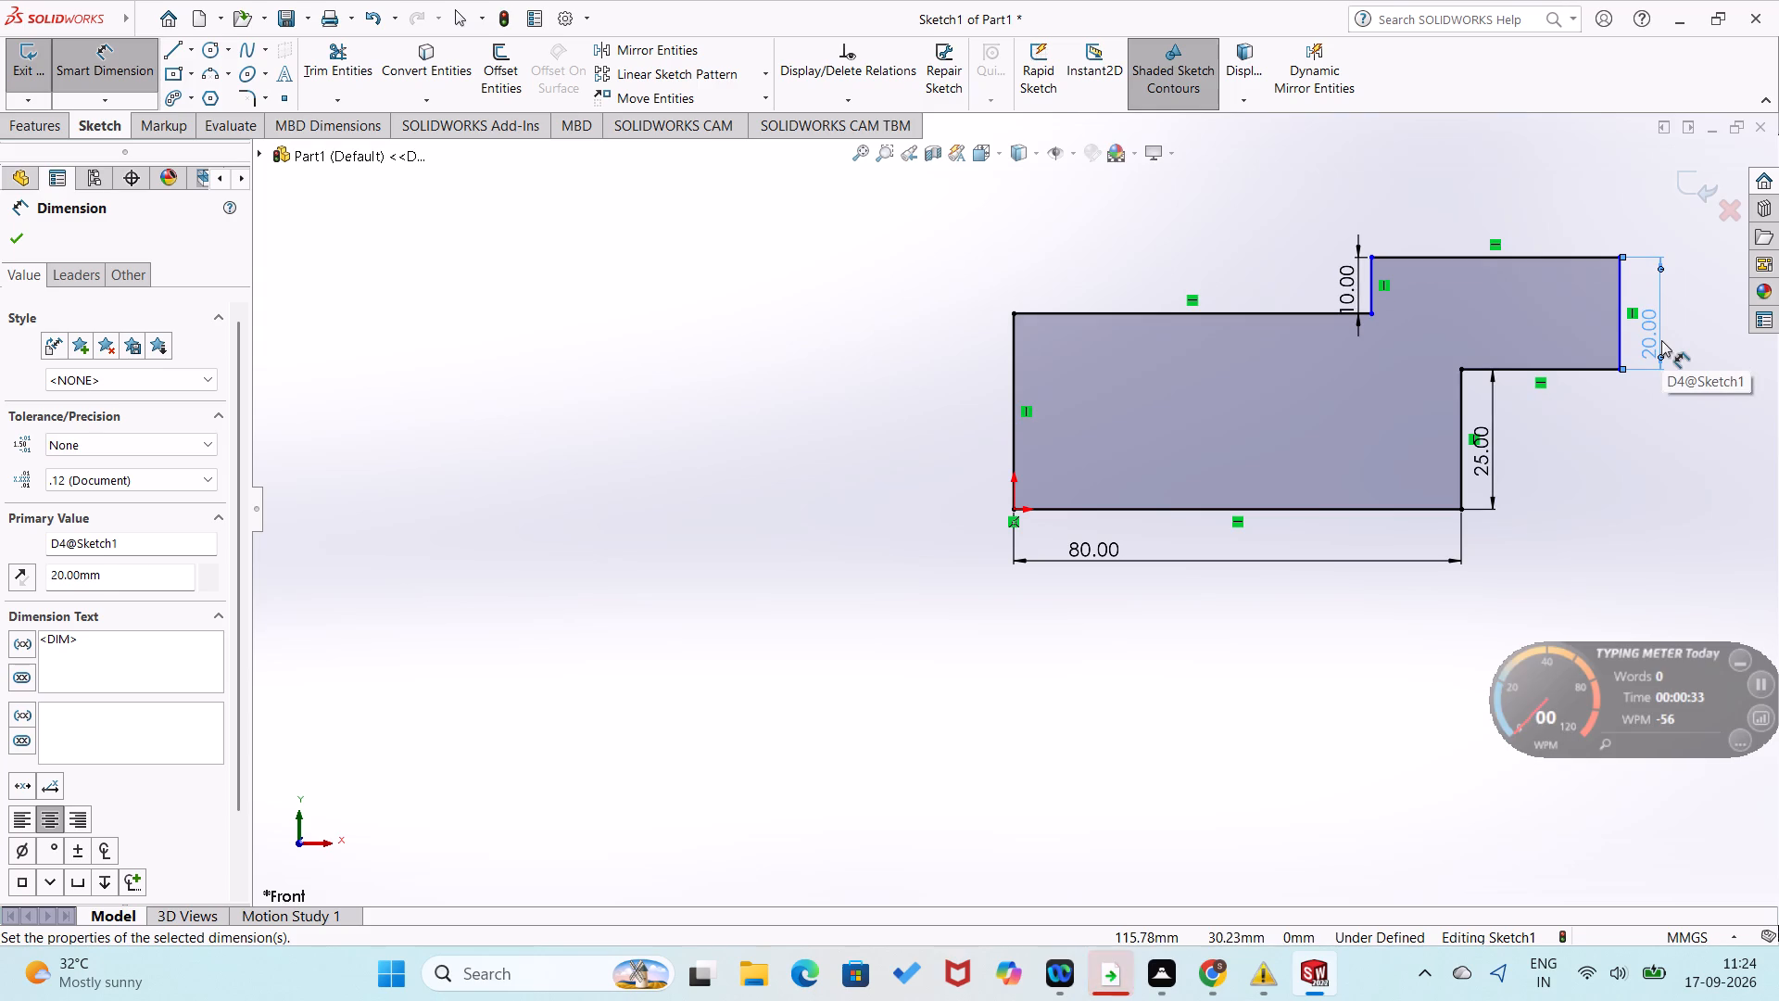
Dimension the profile's lower upper-side horizontal line, between the tall vertical end and the step, to 55 mm.
click(1212, 314)
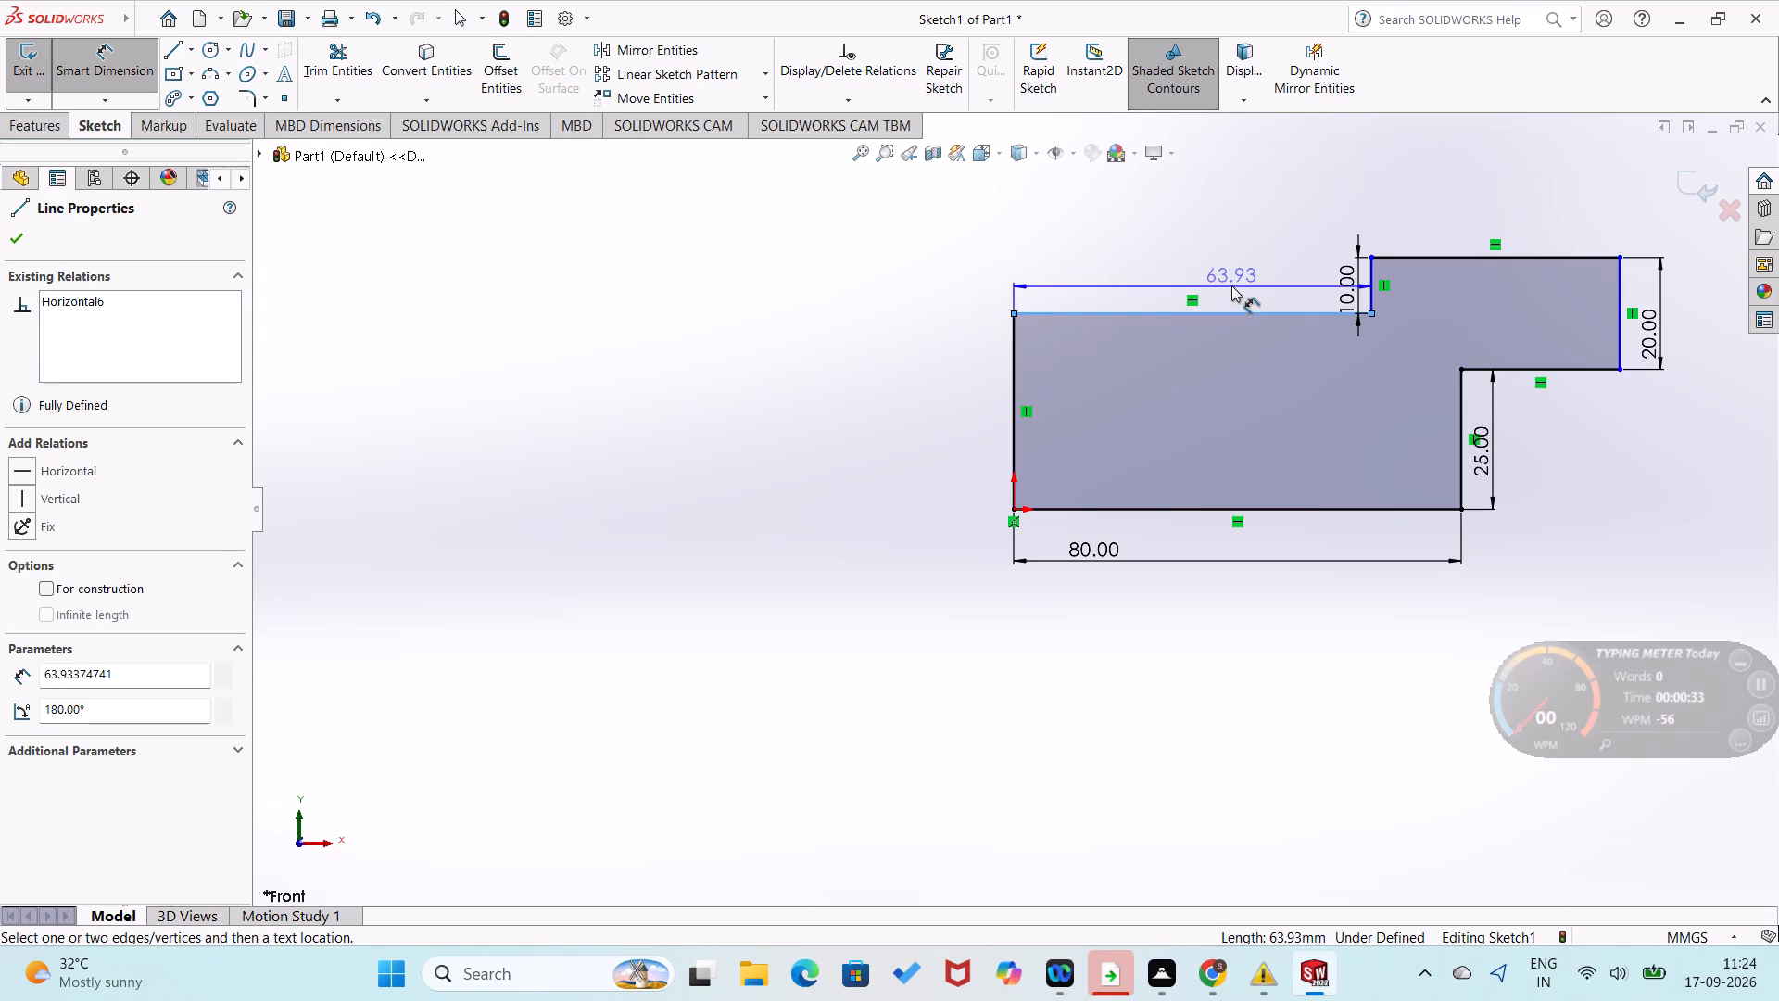
click(1234, 279)
text(55)
key(Return)
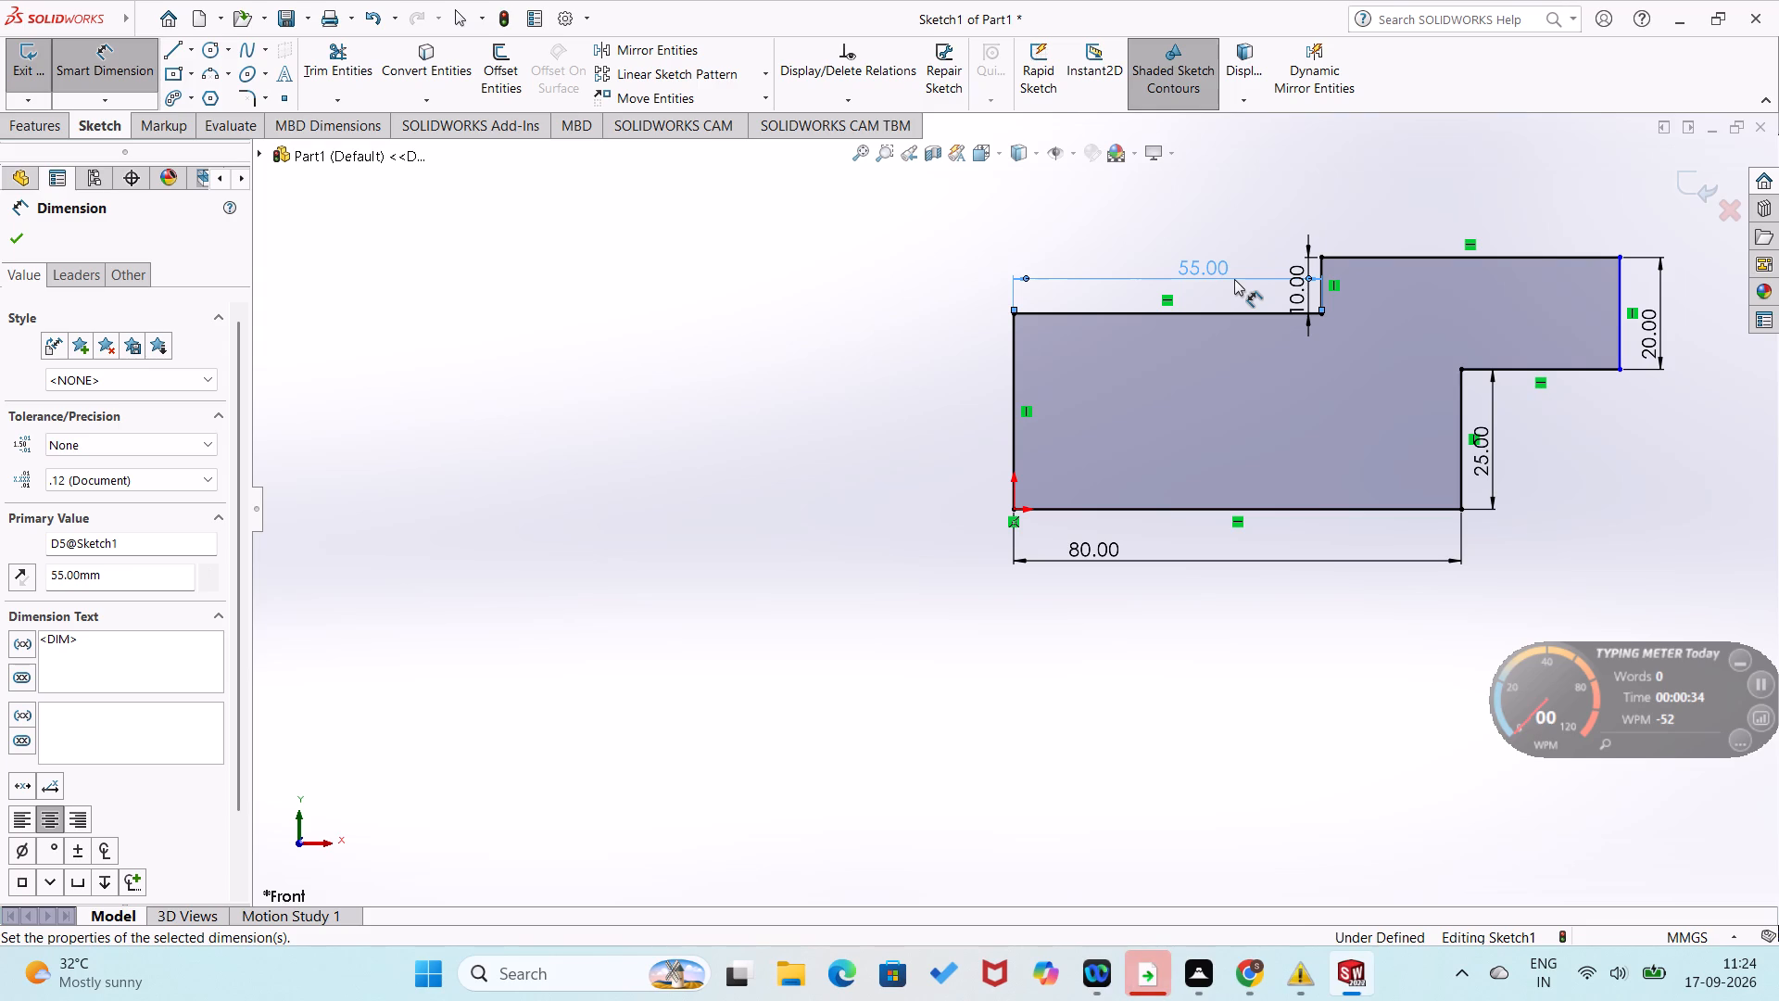
click(923, 390)
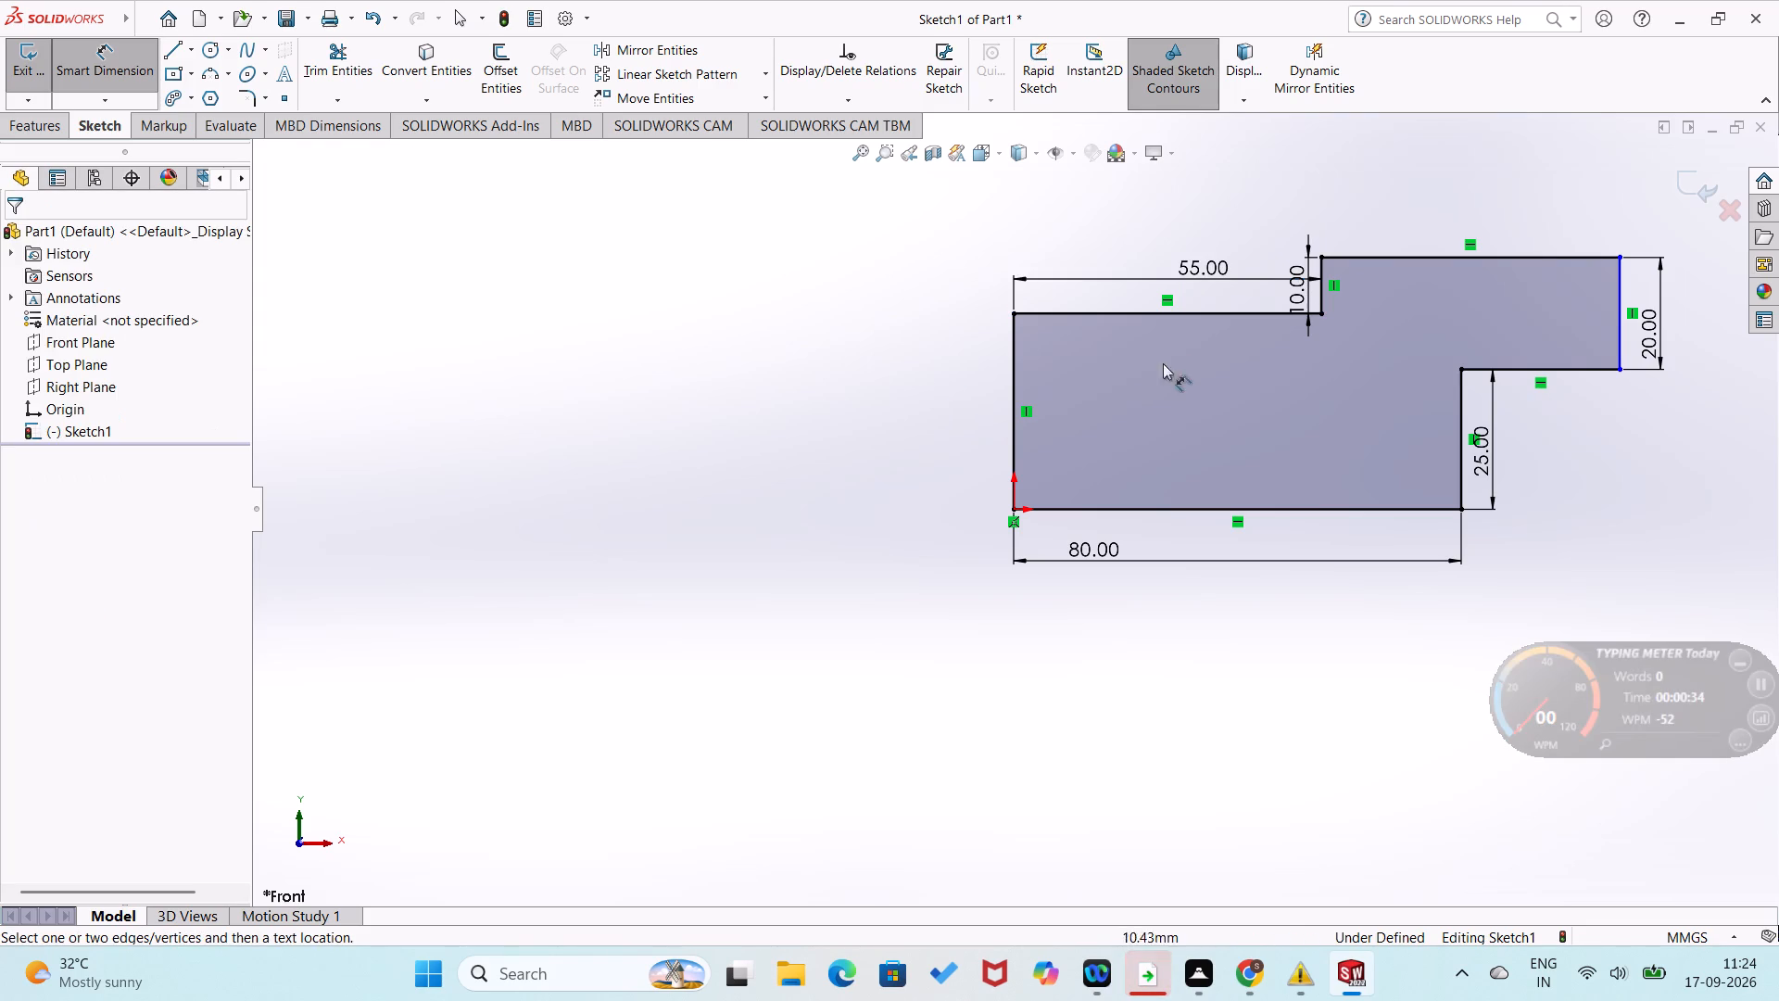
Dimension the top horizontal line of the overhanging block to 45 mm.
click(1406, 252)
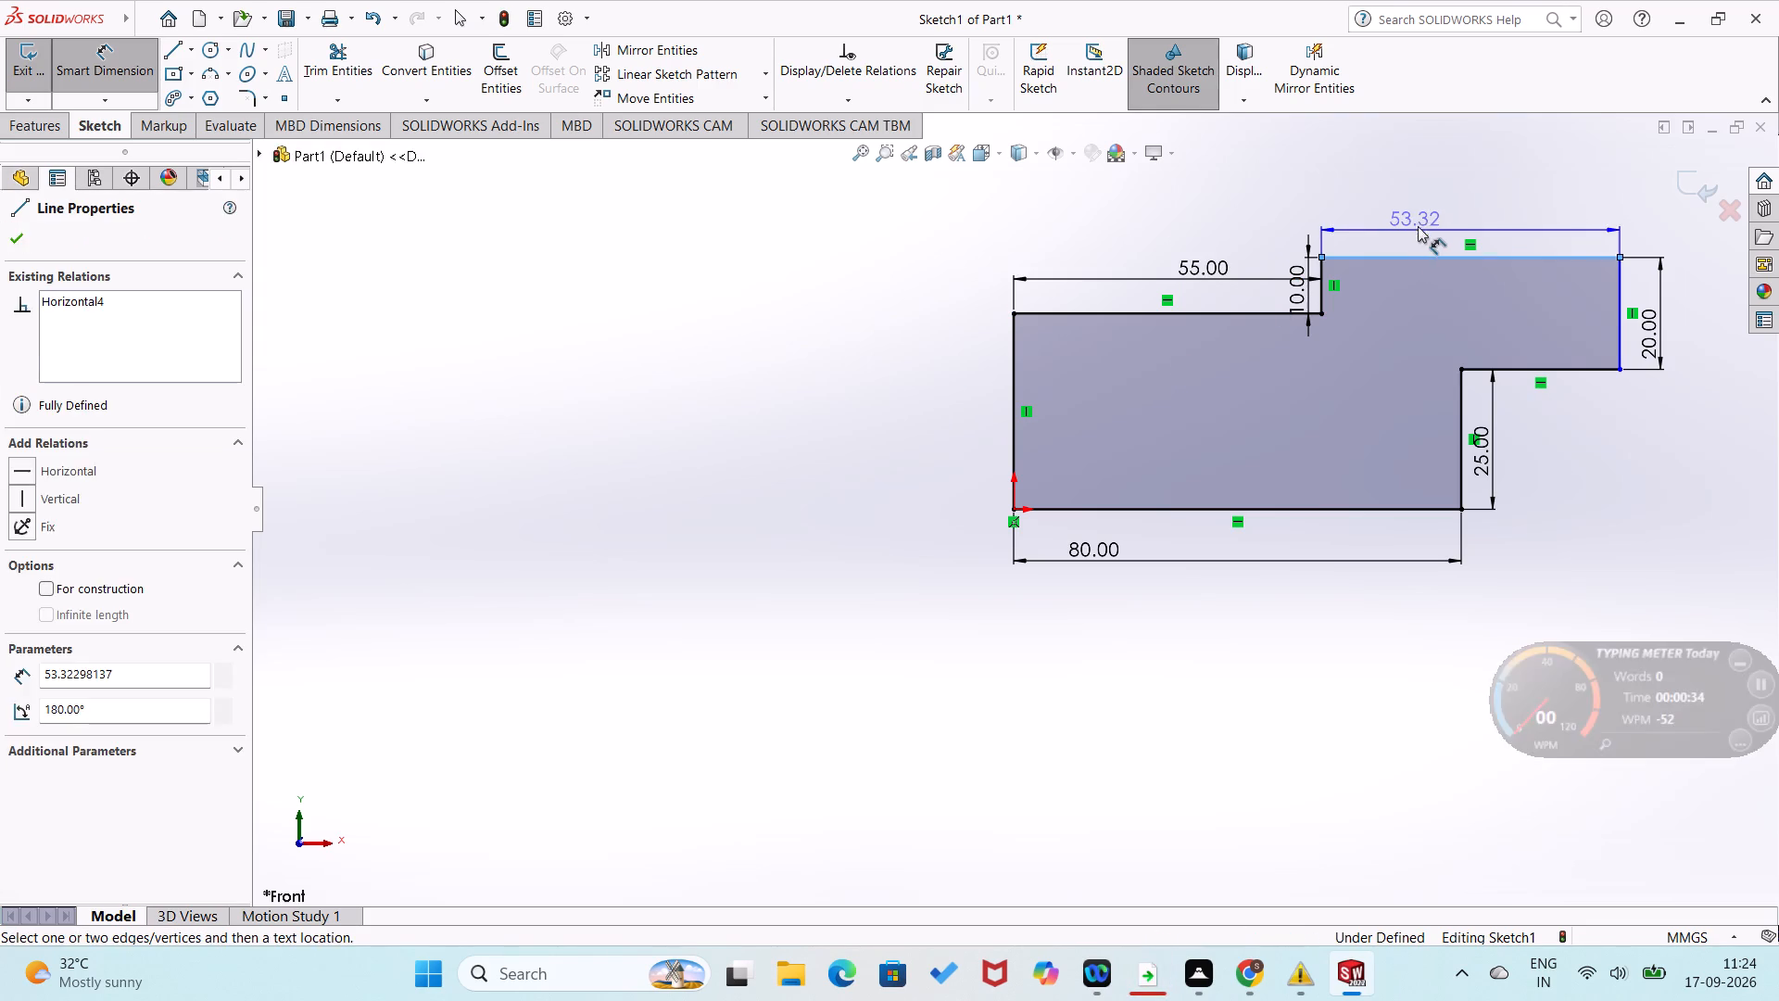
click(1421, 219)
text(45)
key(Return)
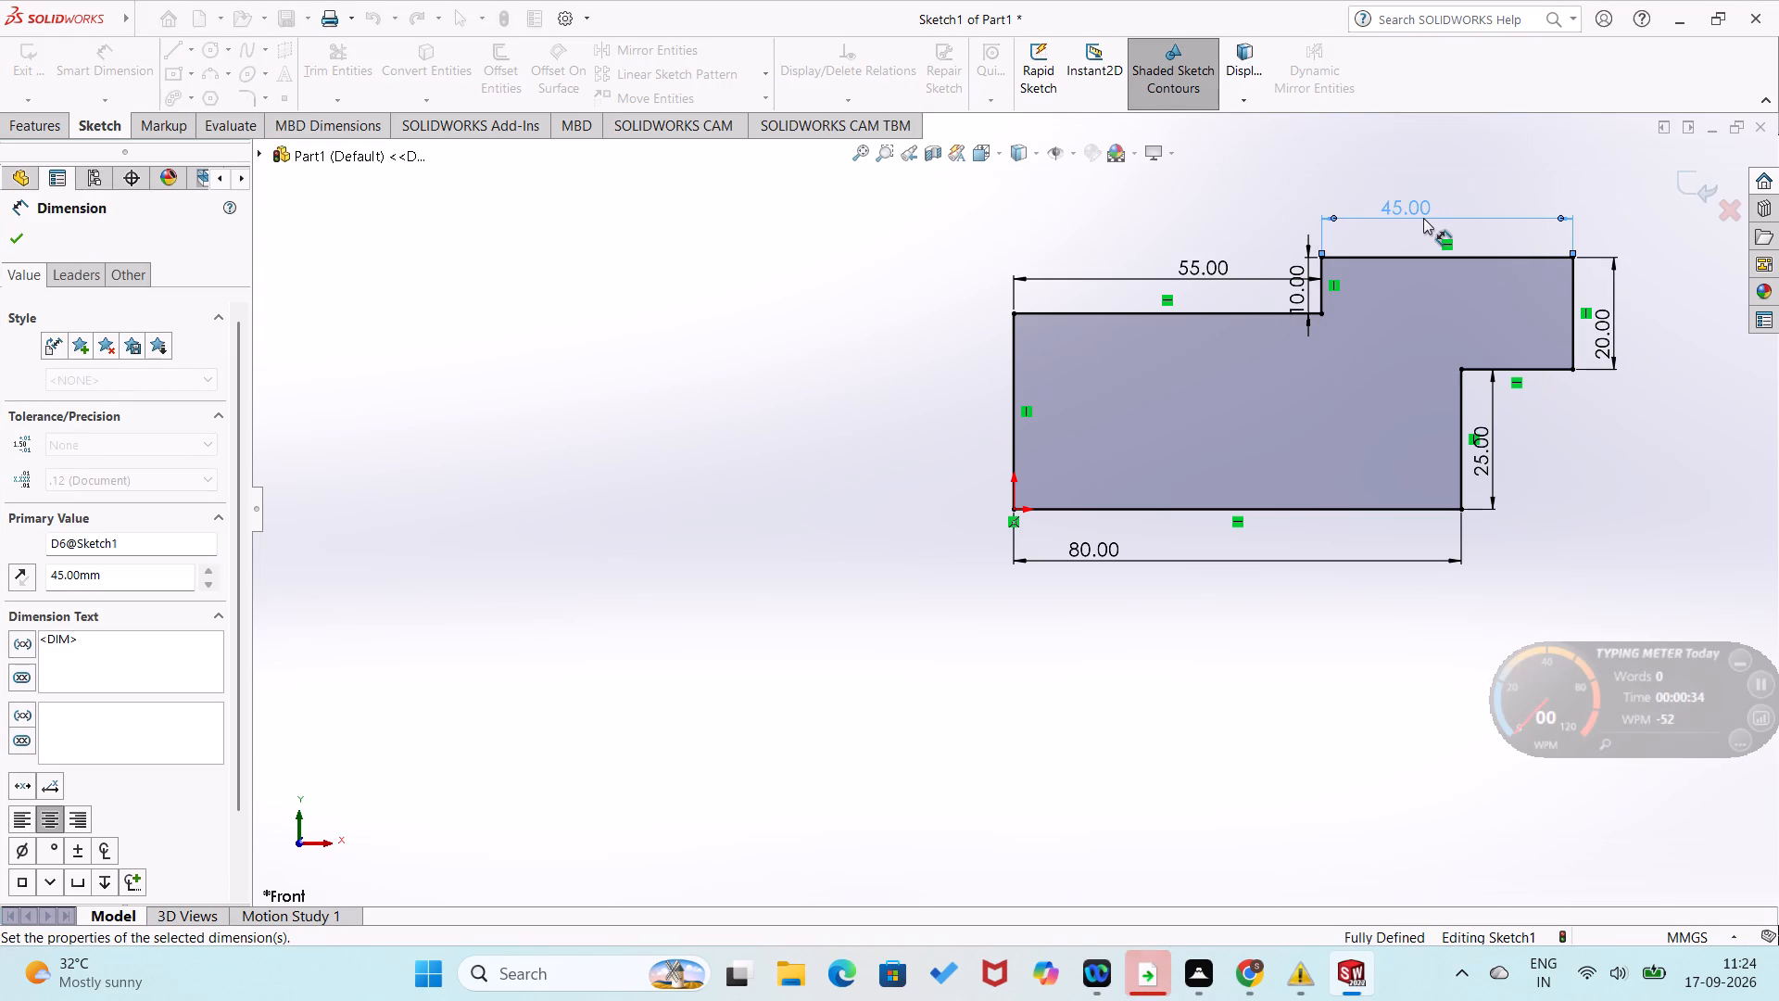
click(887, 432)
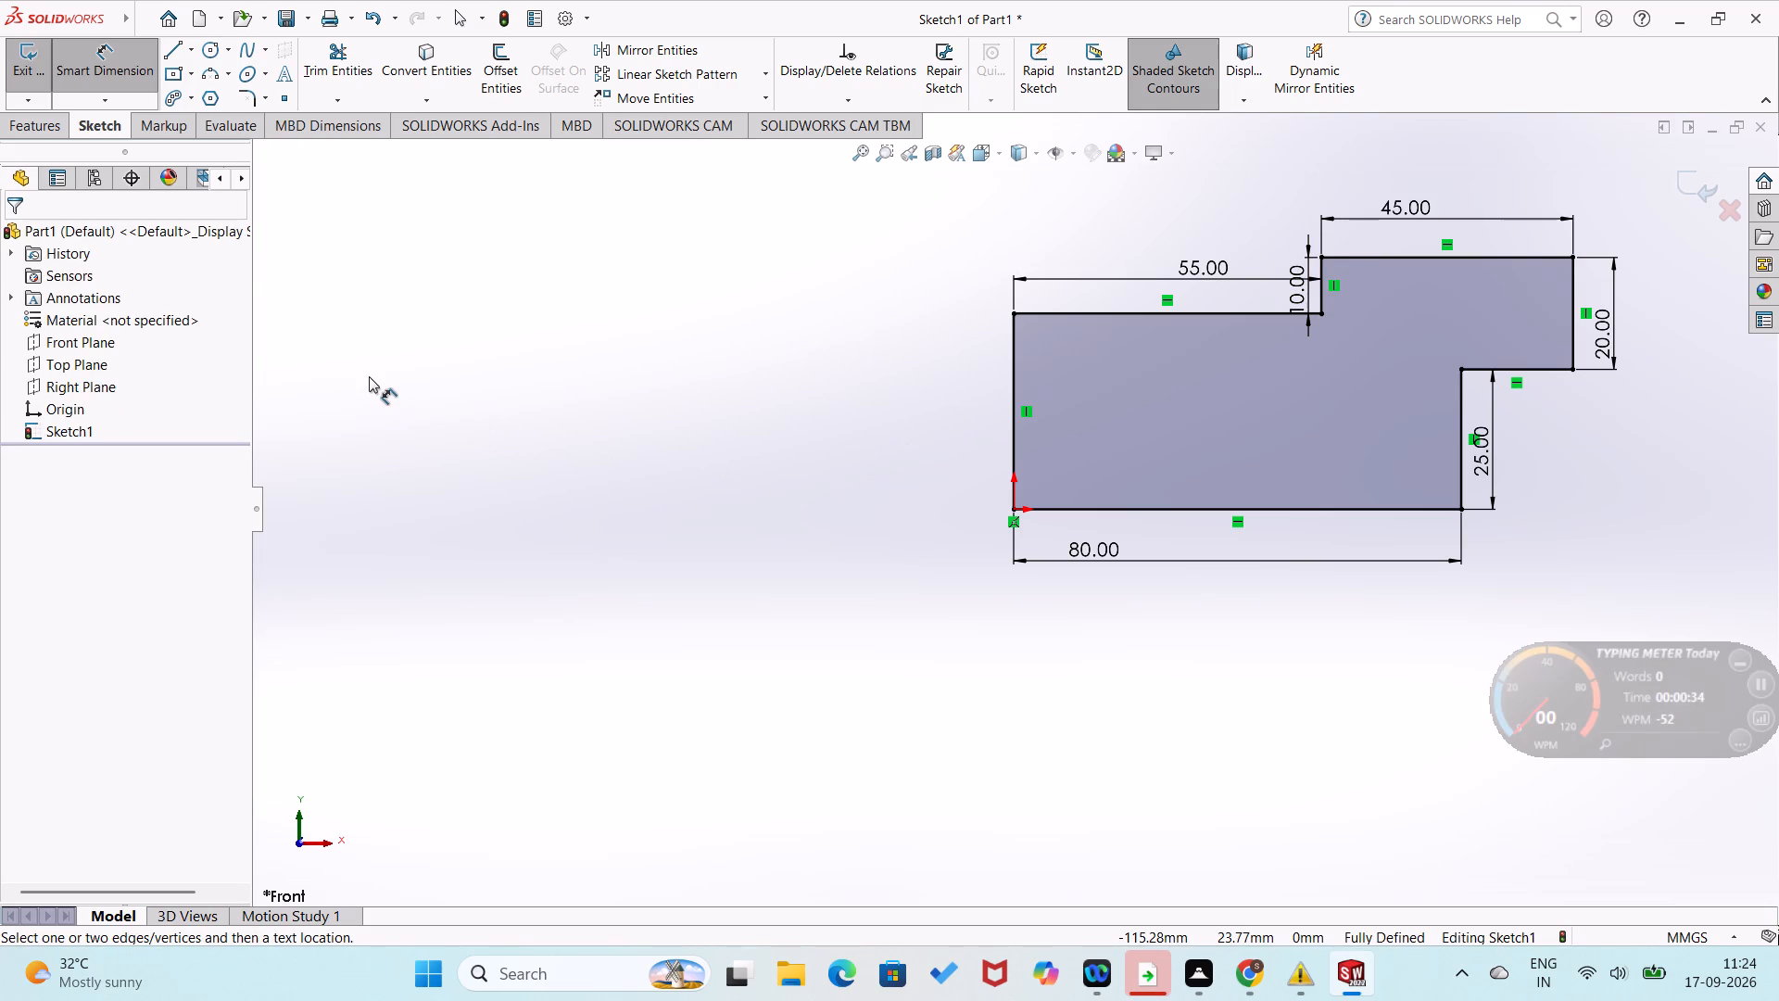
Extrude the stepped profile as a blind boss 50 mm deep.
click(51, 137)
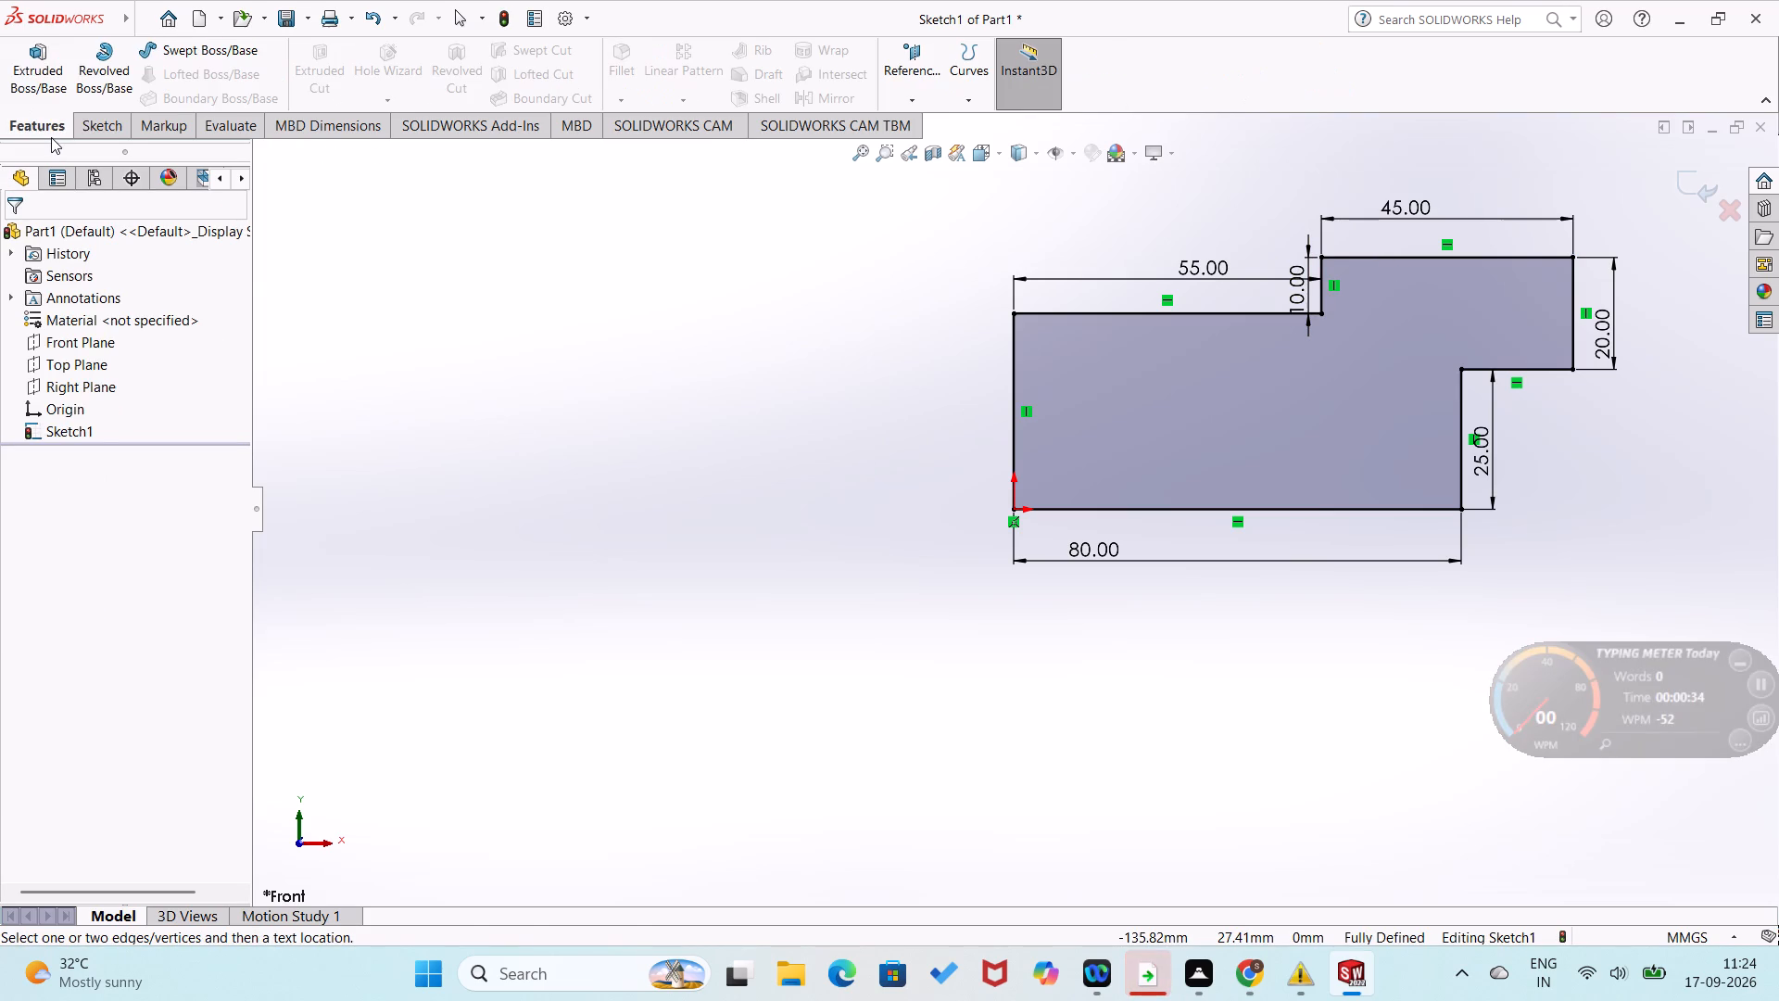
click(47, 86)
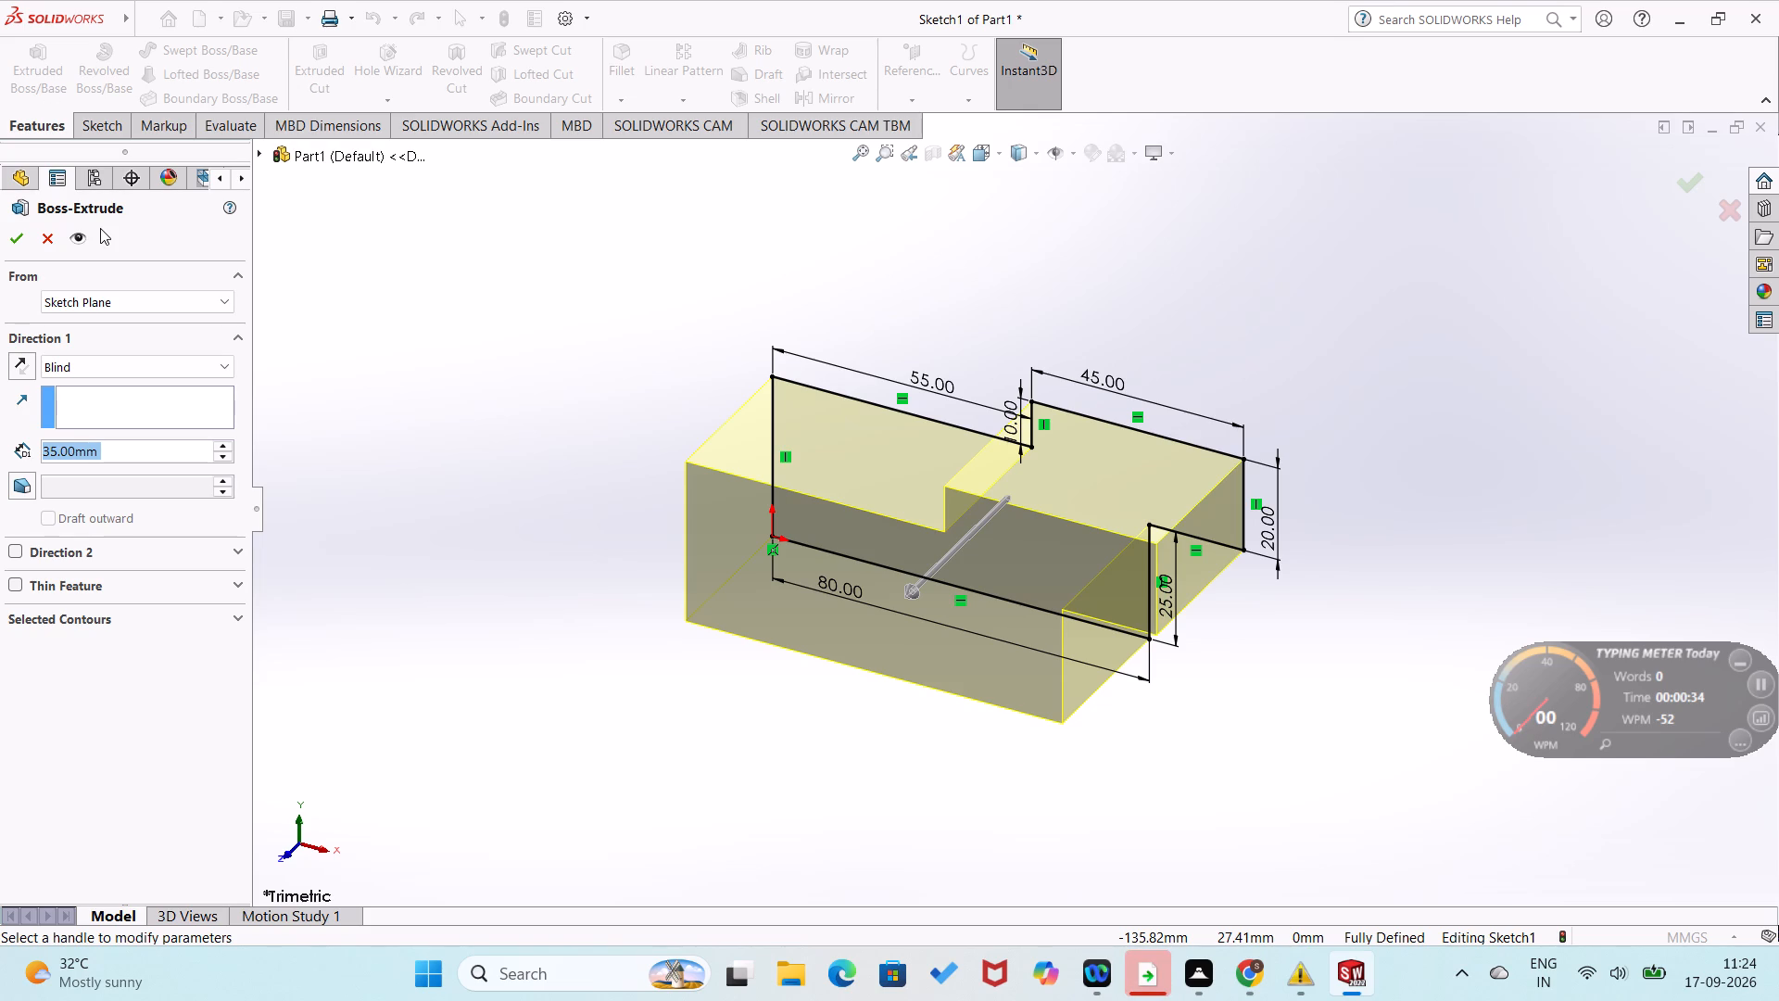
key(5)
key(0)
key(Return)
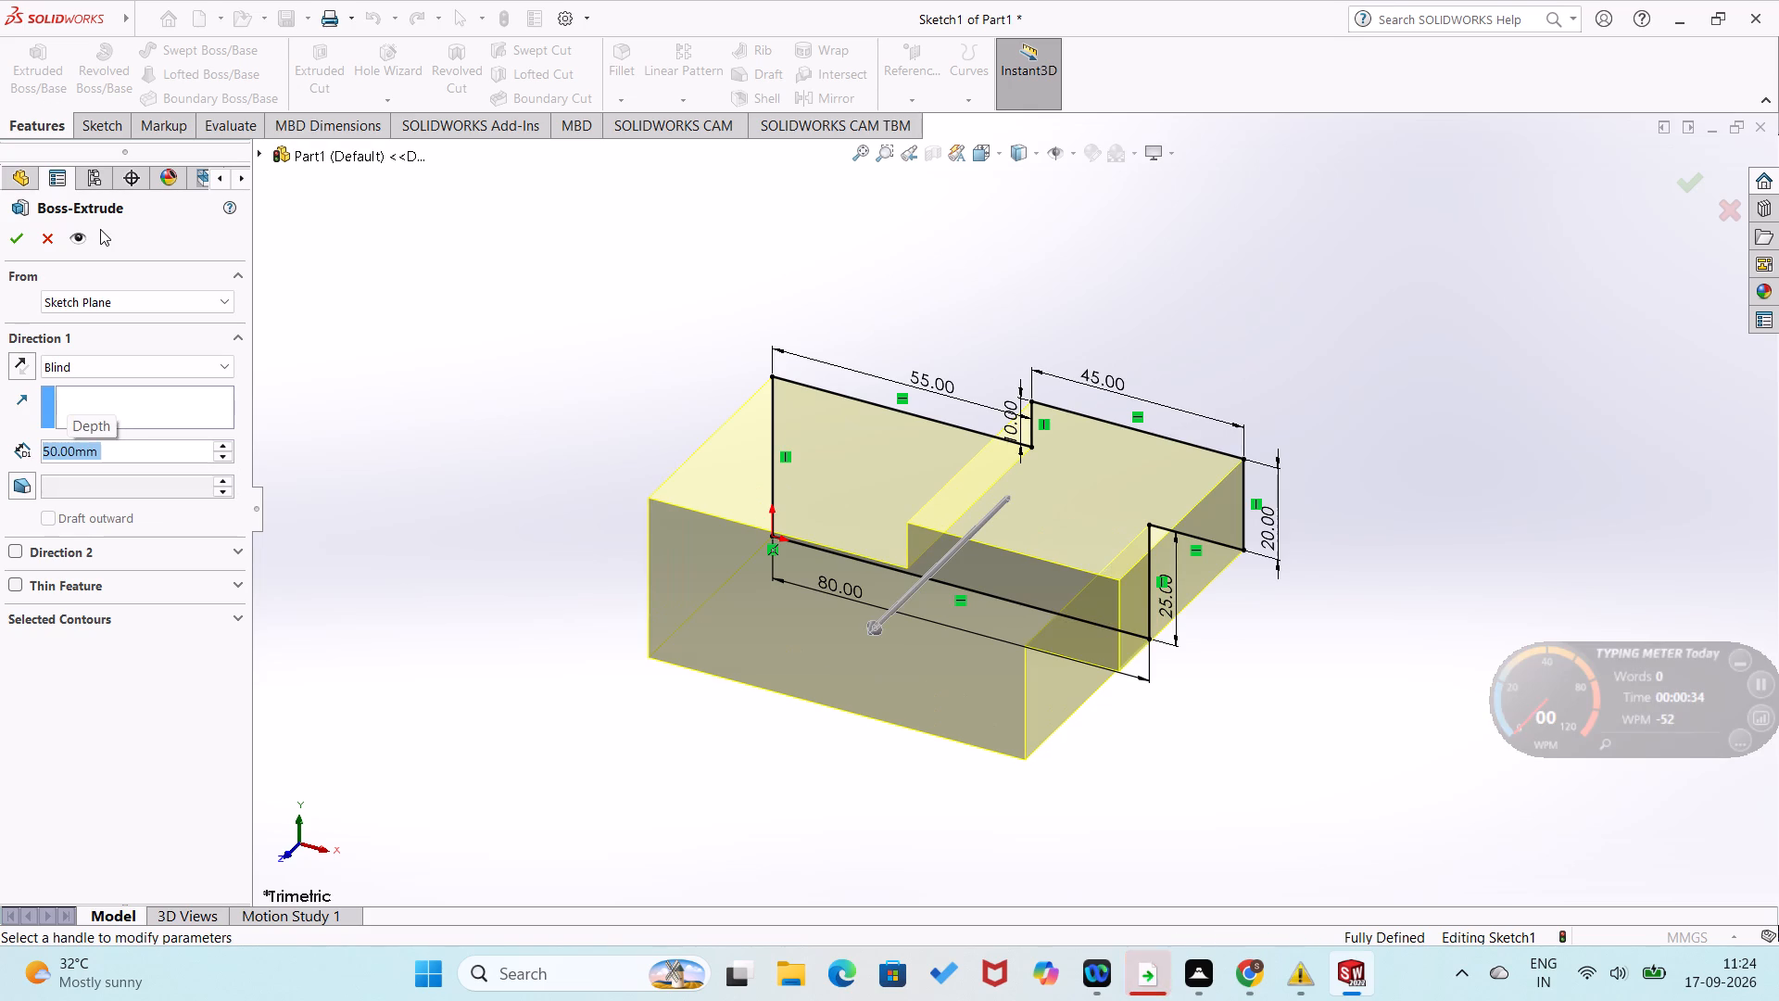
click(25, 235)
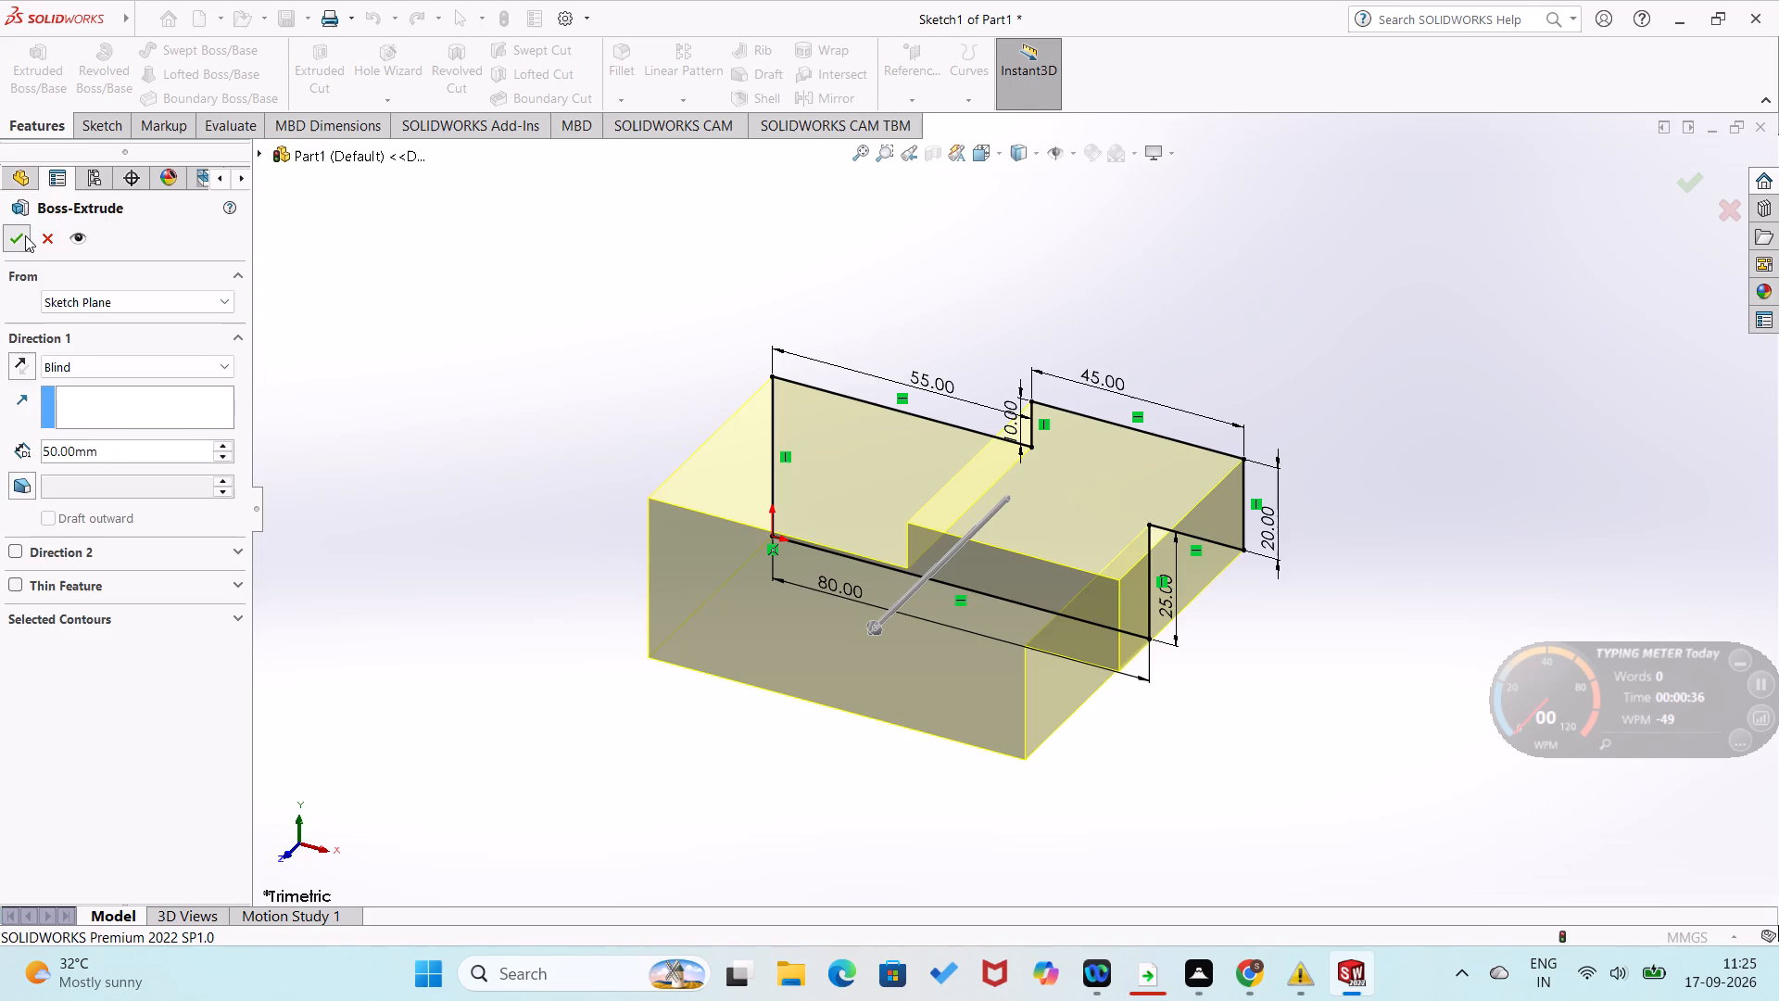
click(465, 602)
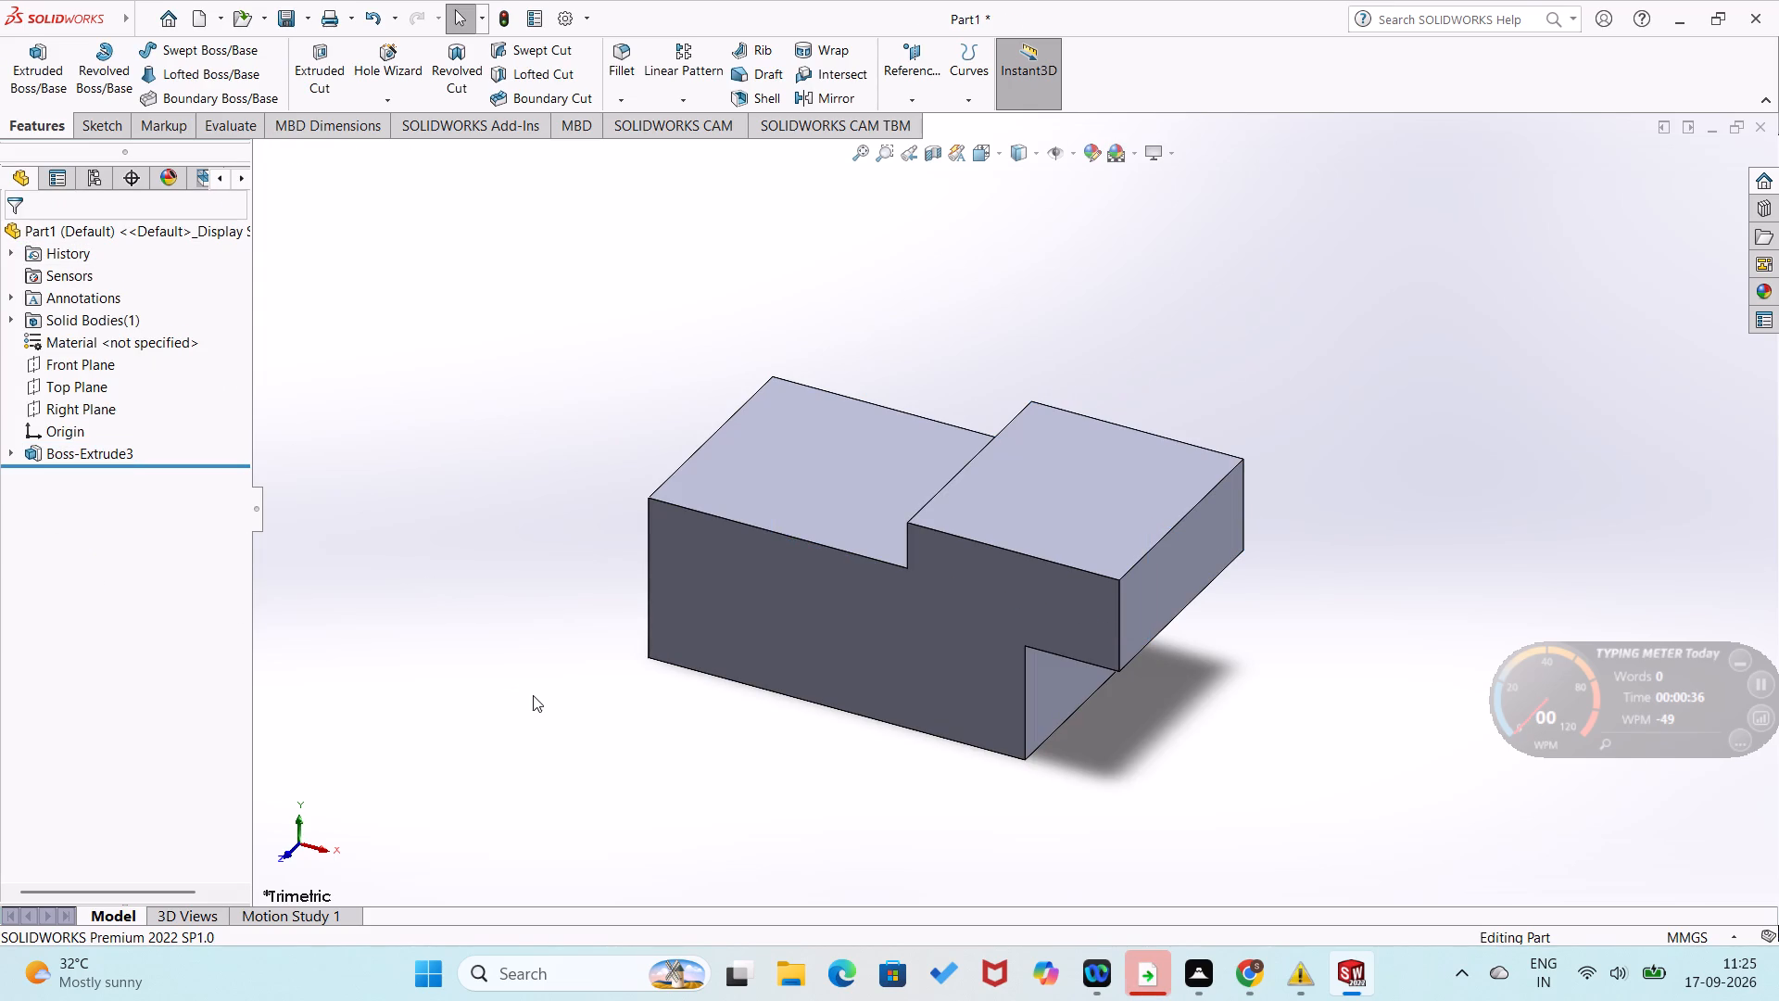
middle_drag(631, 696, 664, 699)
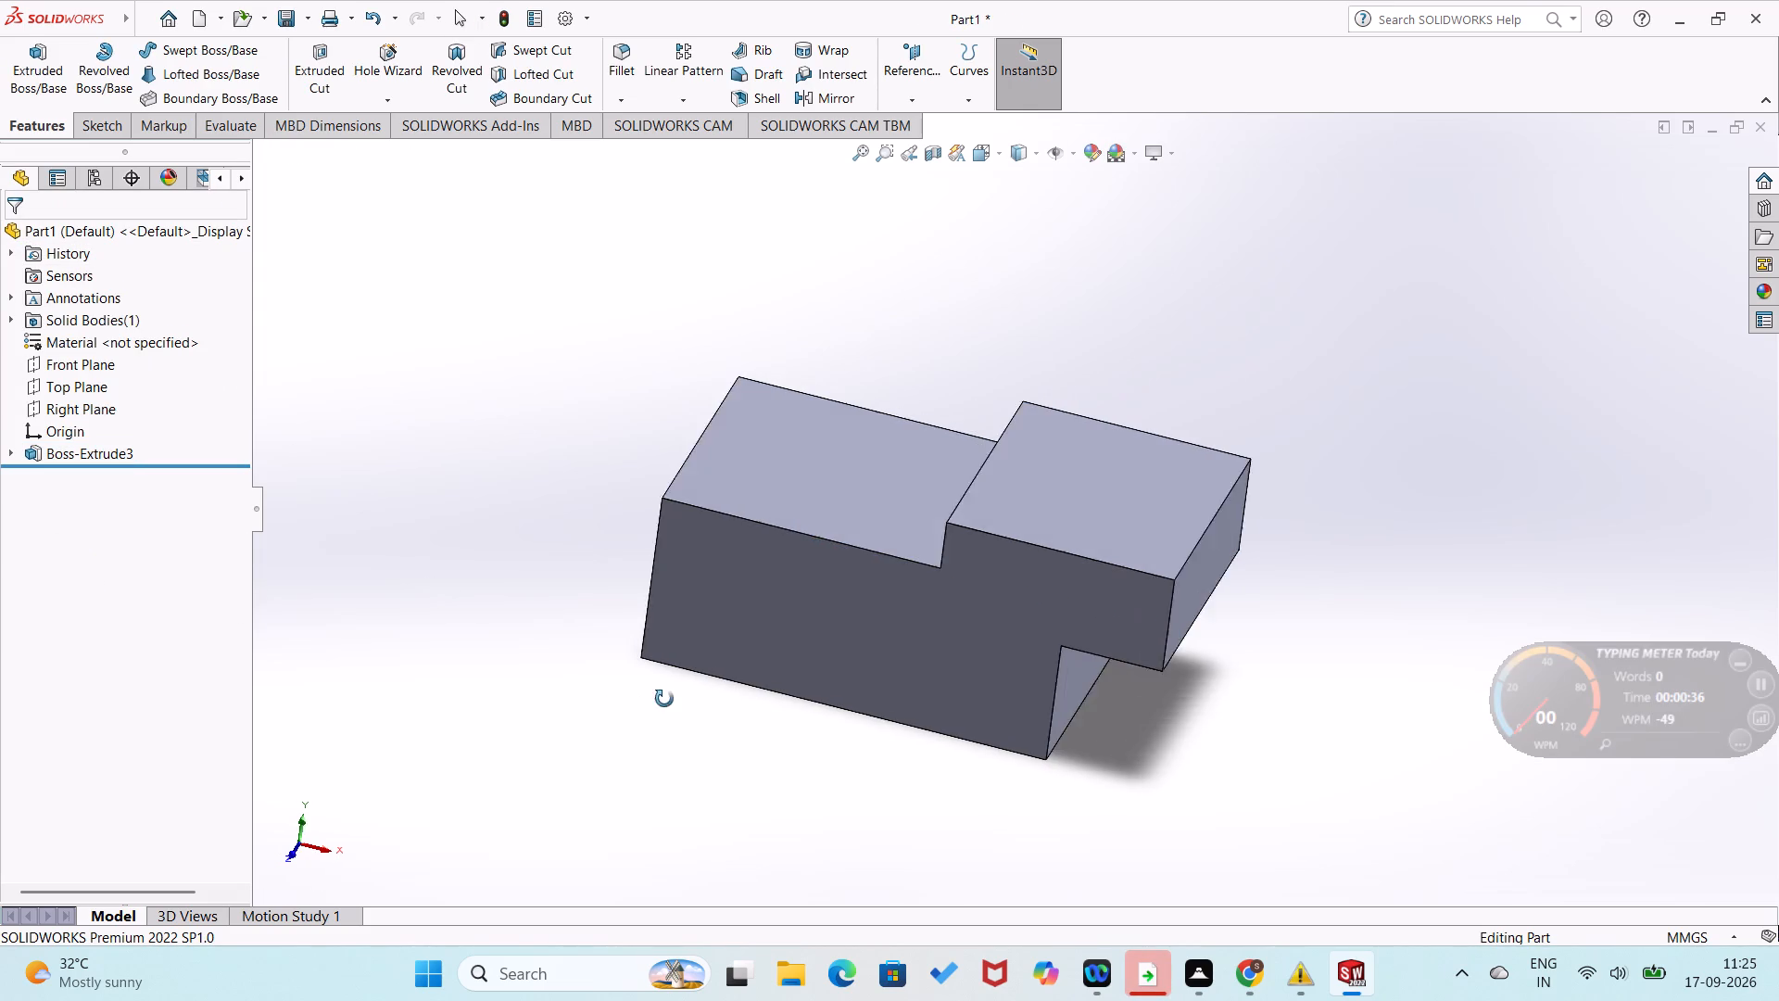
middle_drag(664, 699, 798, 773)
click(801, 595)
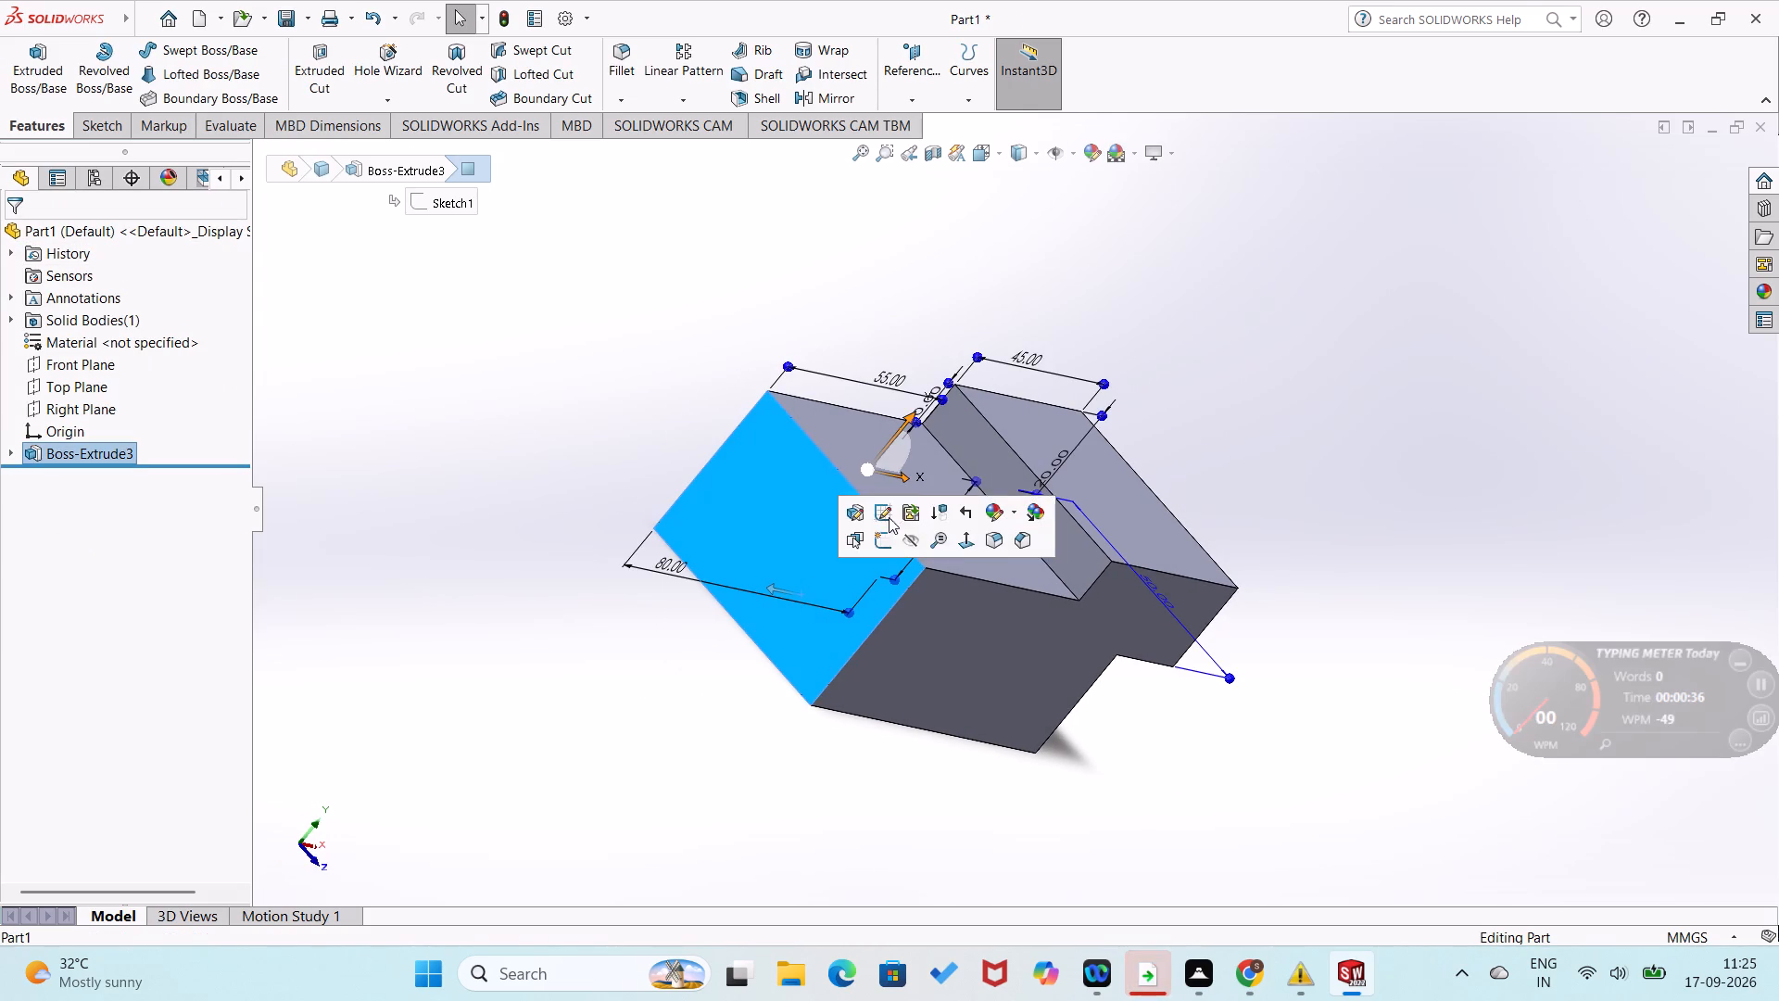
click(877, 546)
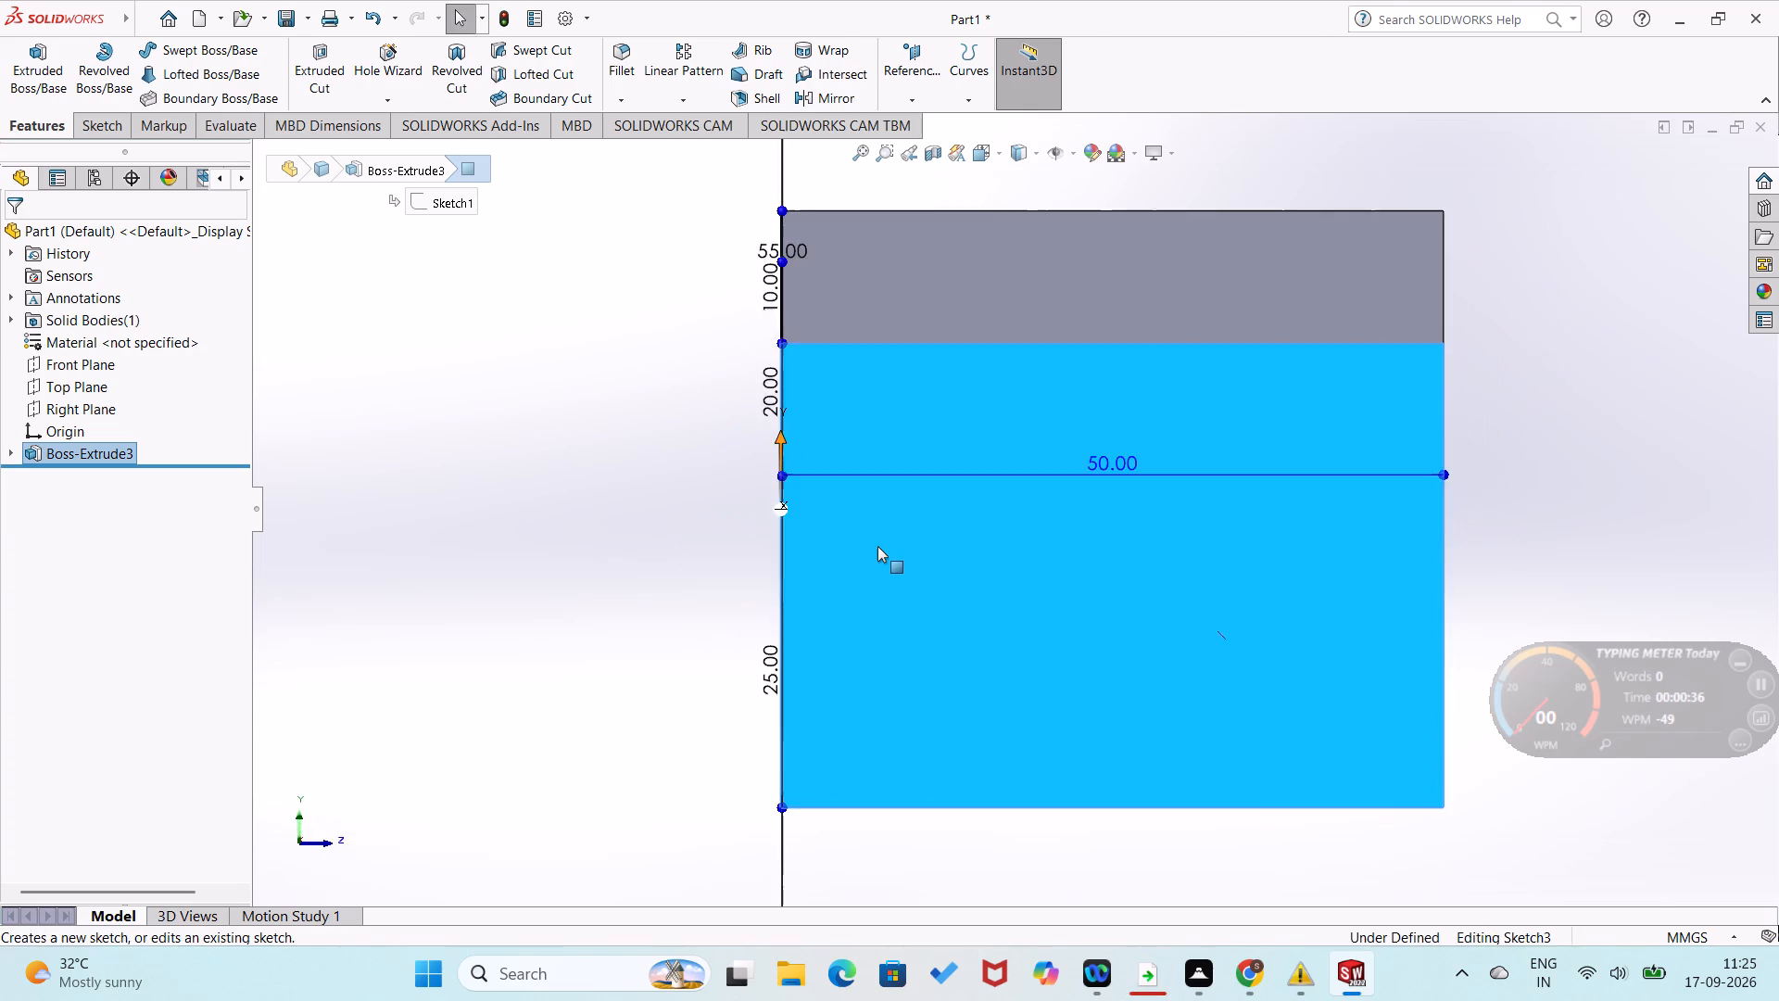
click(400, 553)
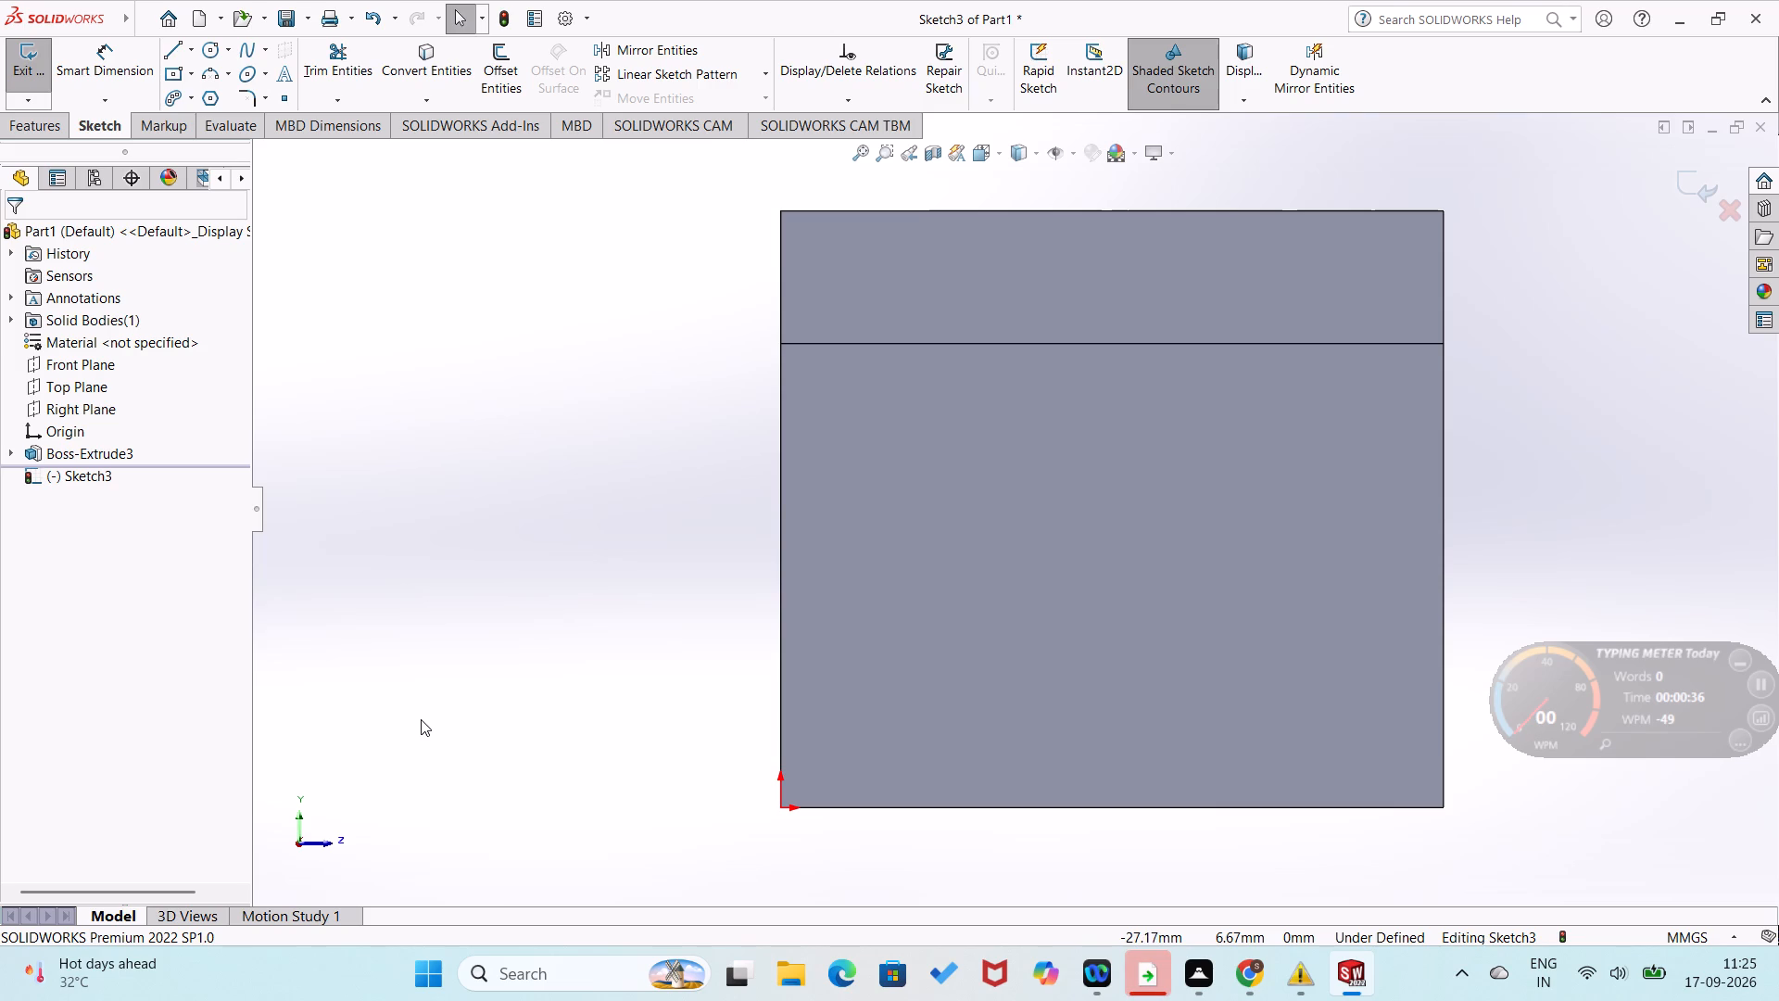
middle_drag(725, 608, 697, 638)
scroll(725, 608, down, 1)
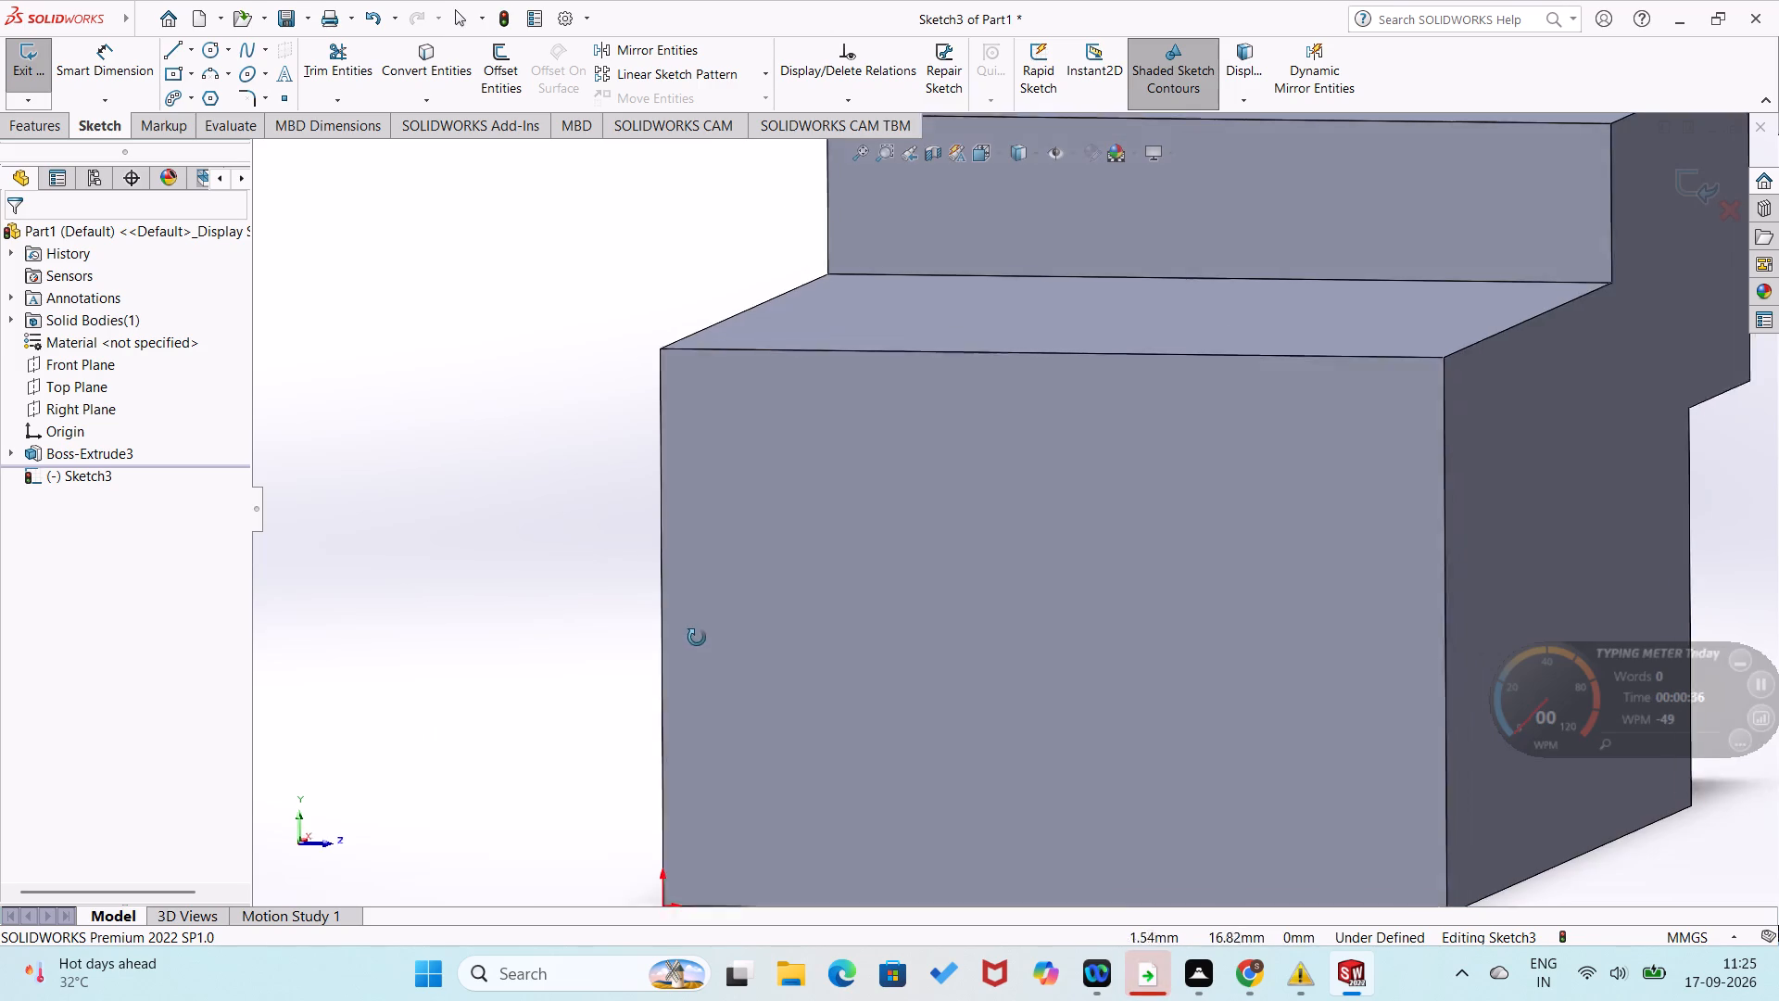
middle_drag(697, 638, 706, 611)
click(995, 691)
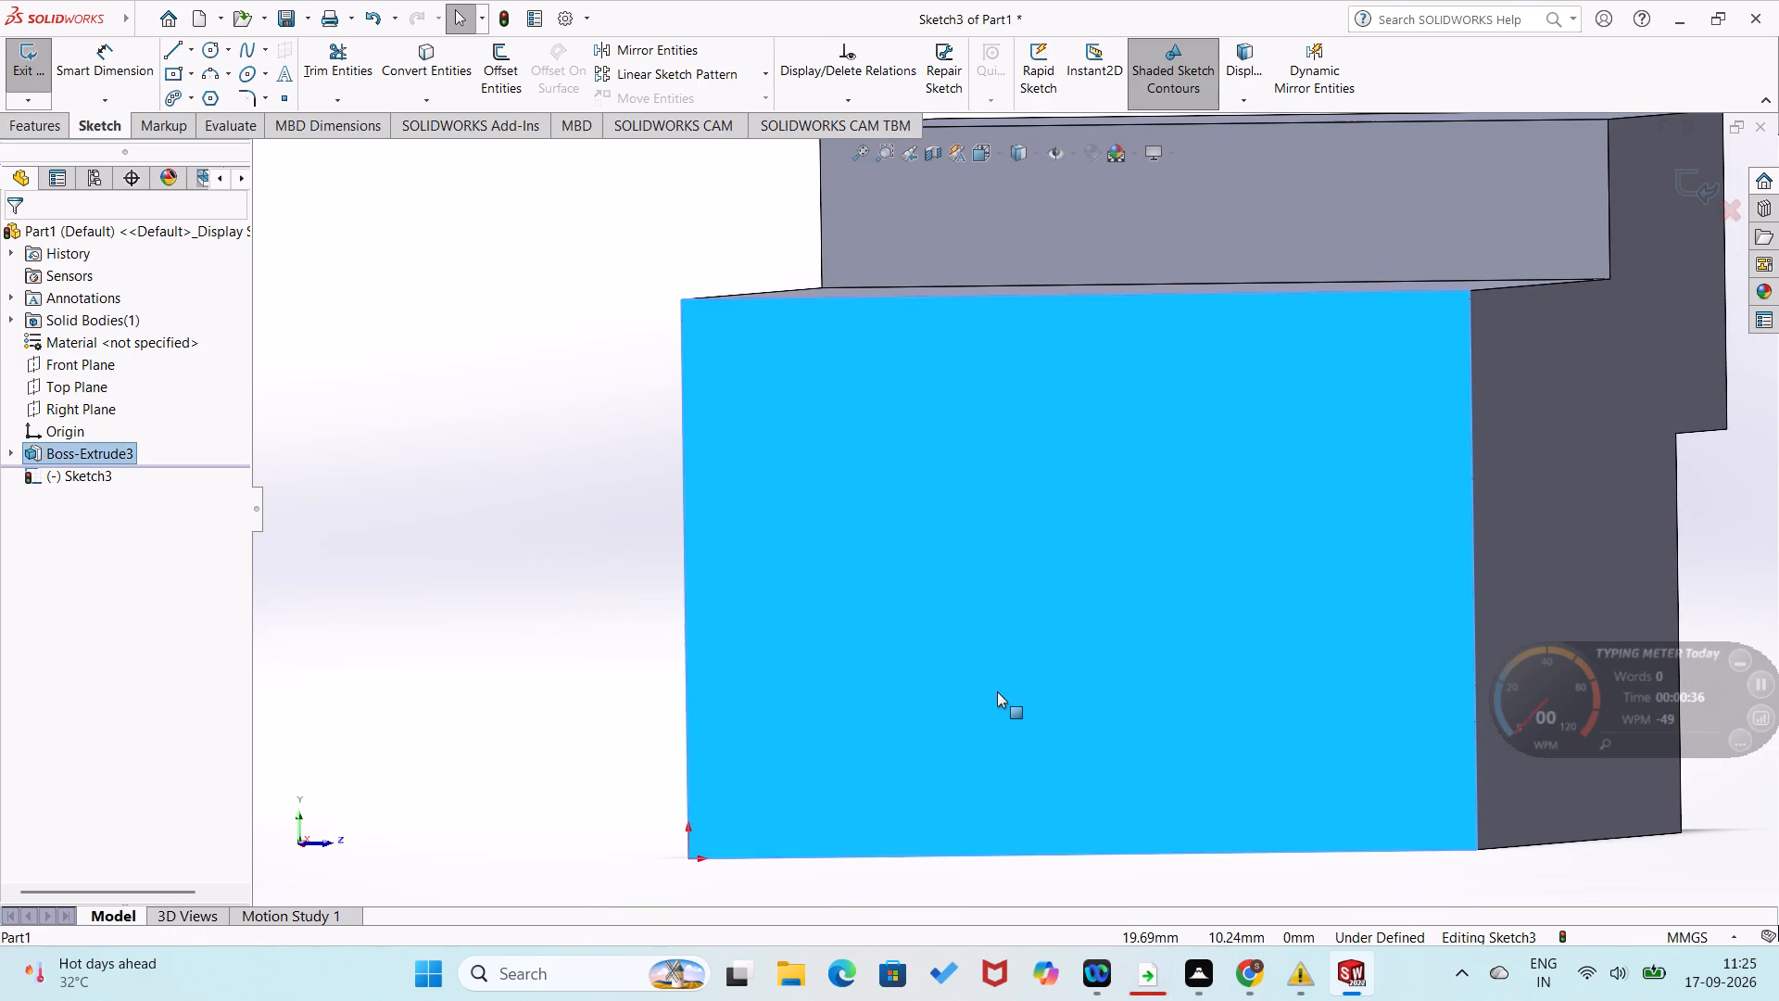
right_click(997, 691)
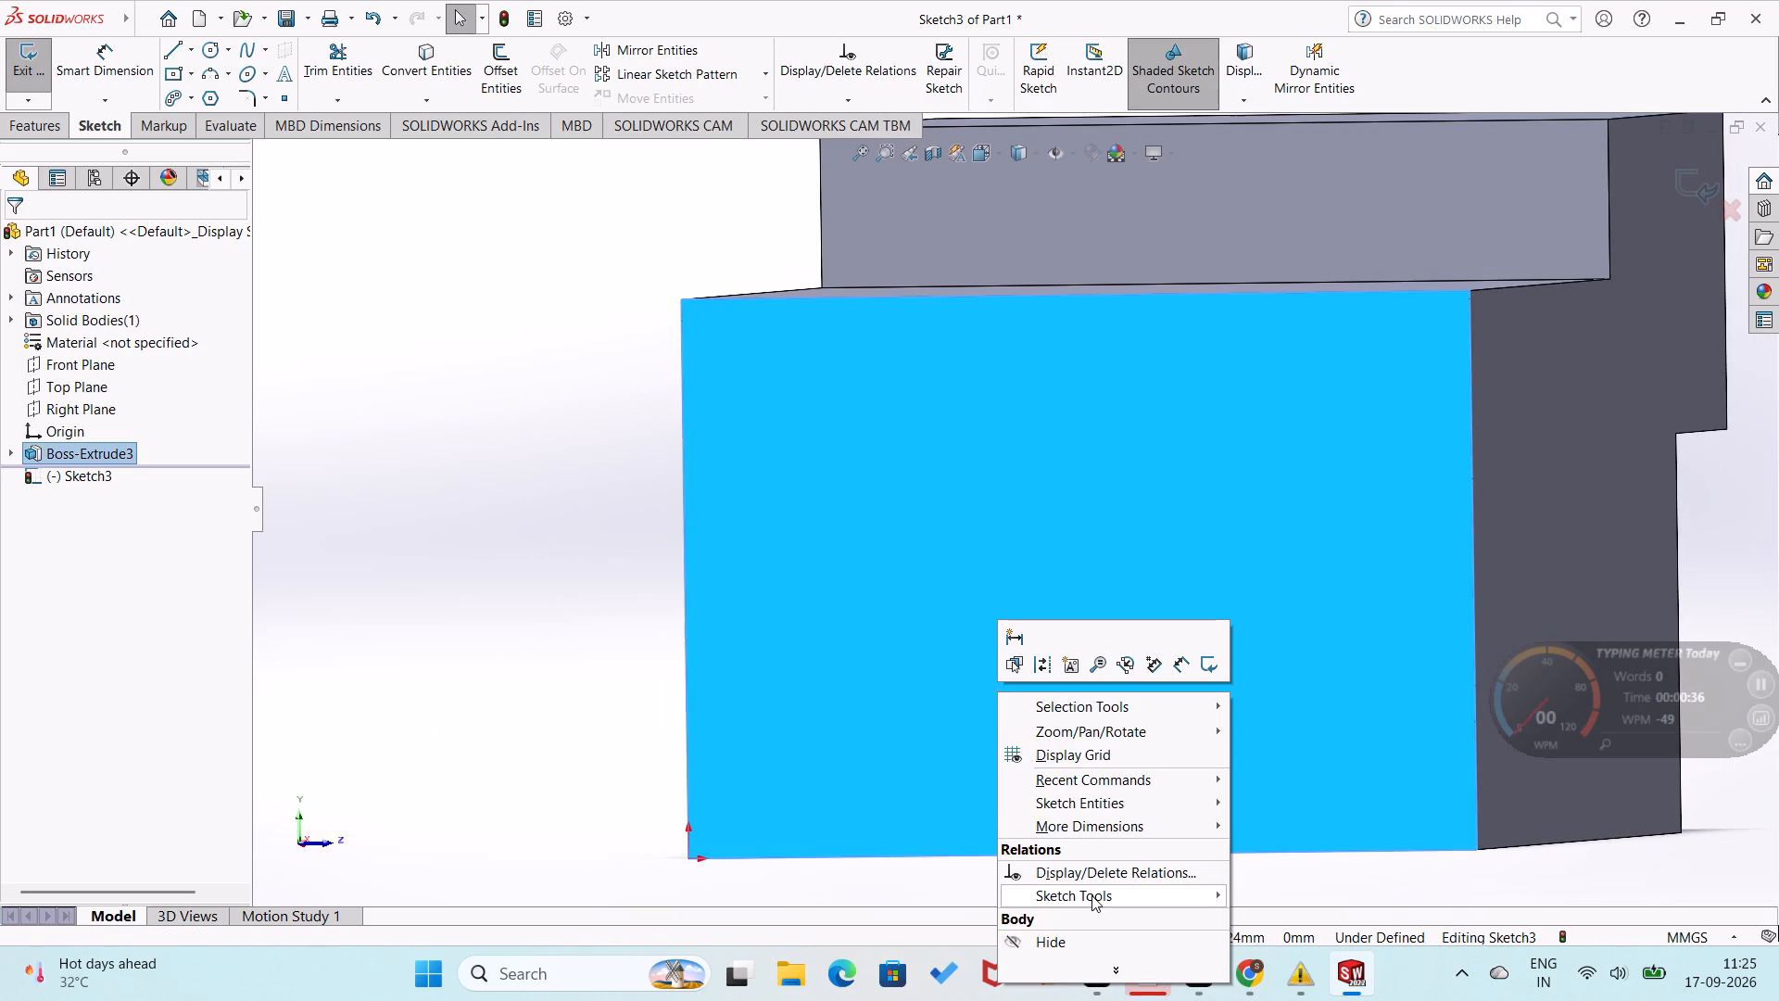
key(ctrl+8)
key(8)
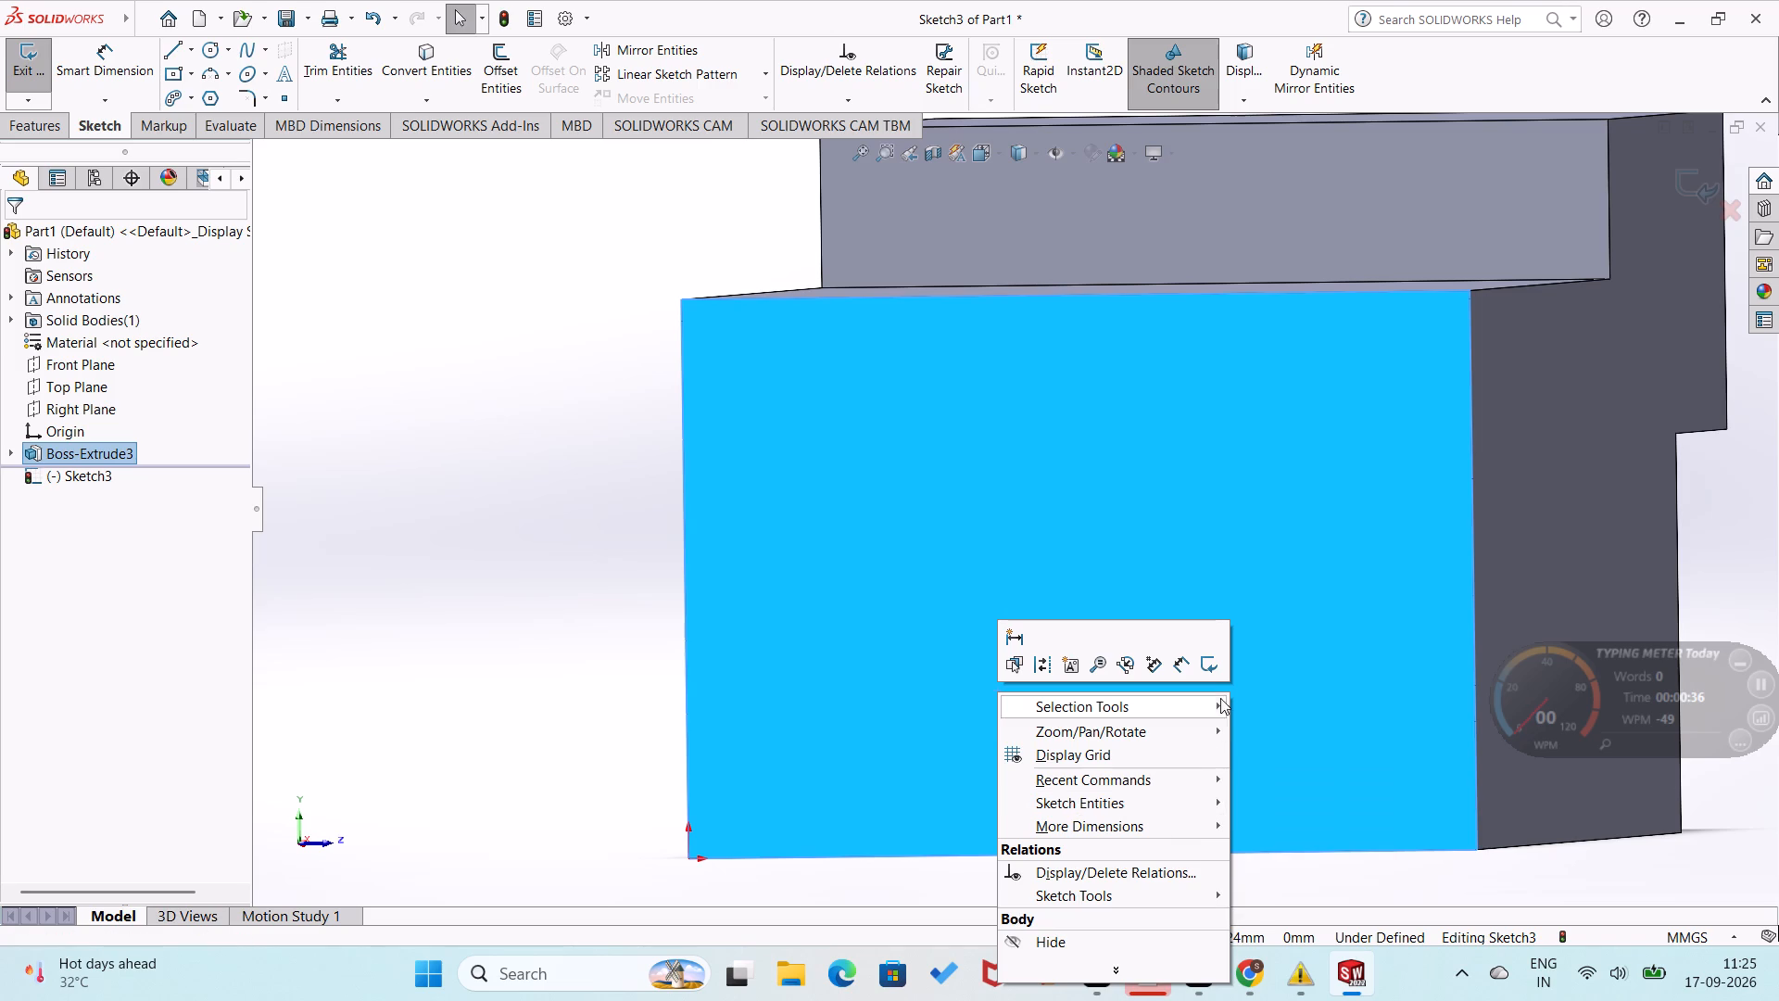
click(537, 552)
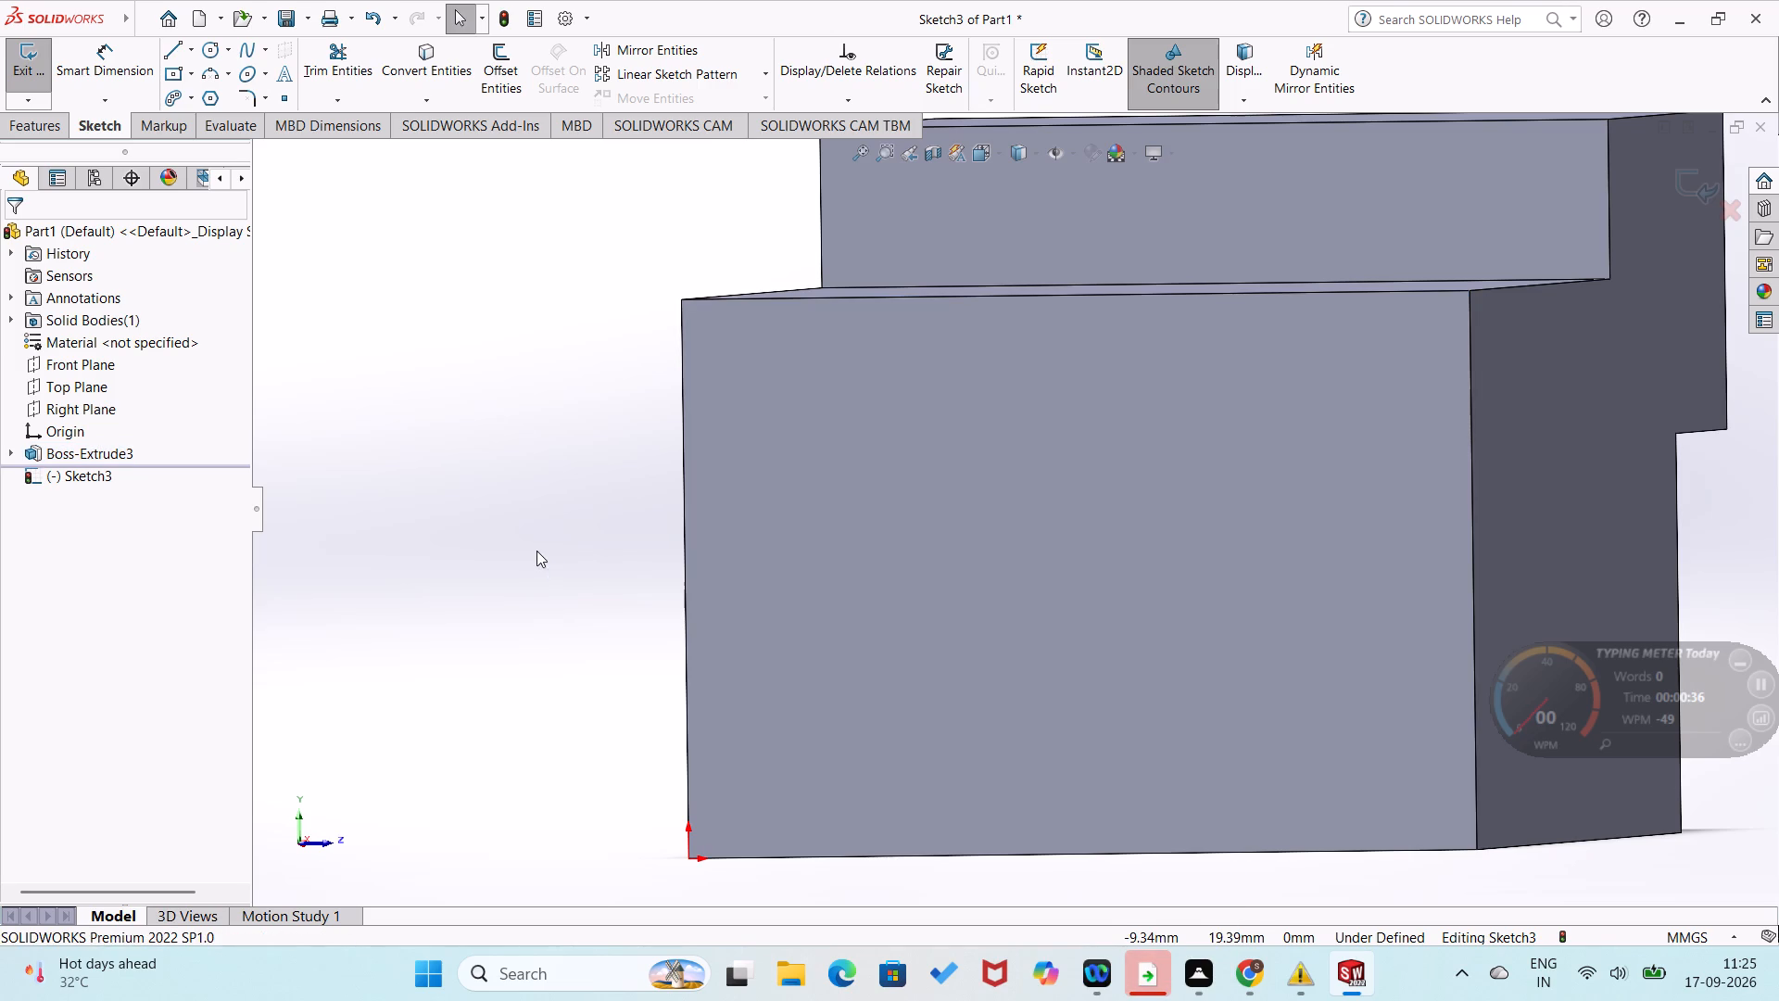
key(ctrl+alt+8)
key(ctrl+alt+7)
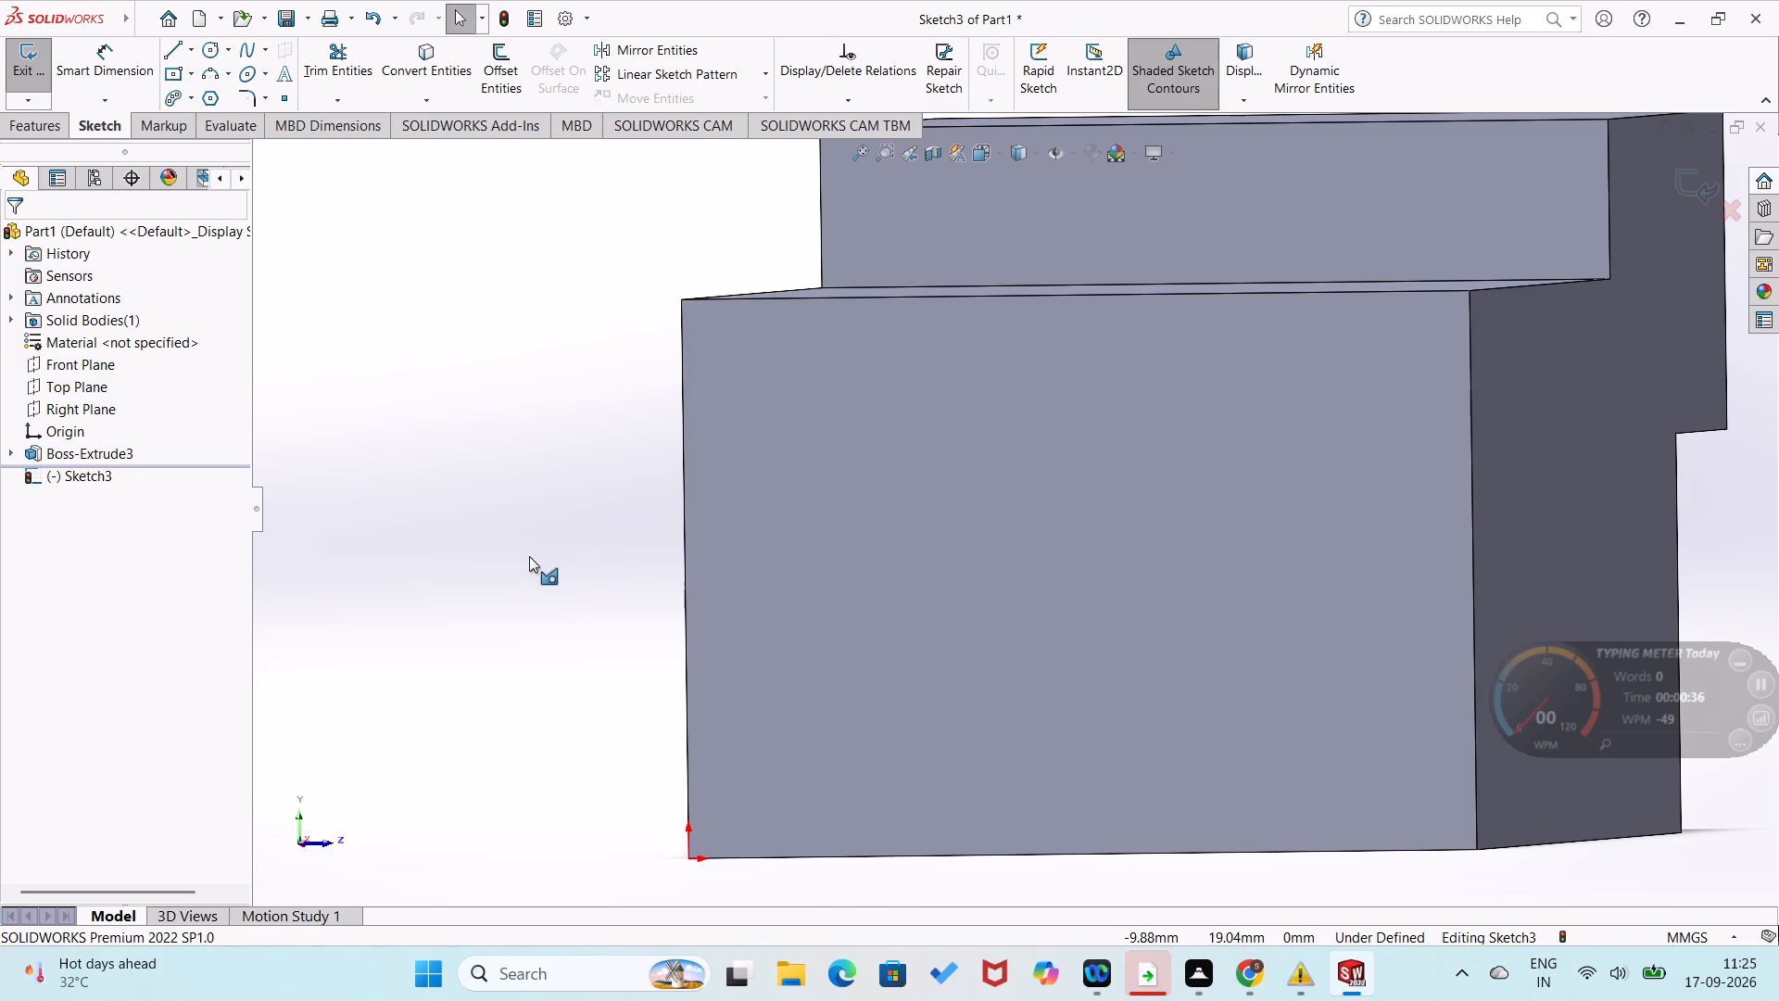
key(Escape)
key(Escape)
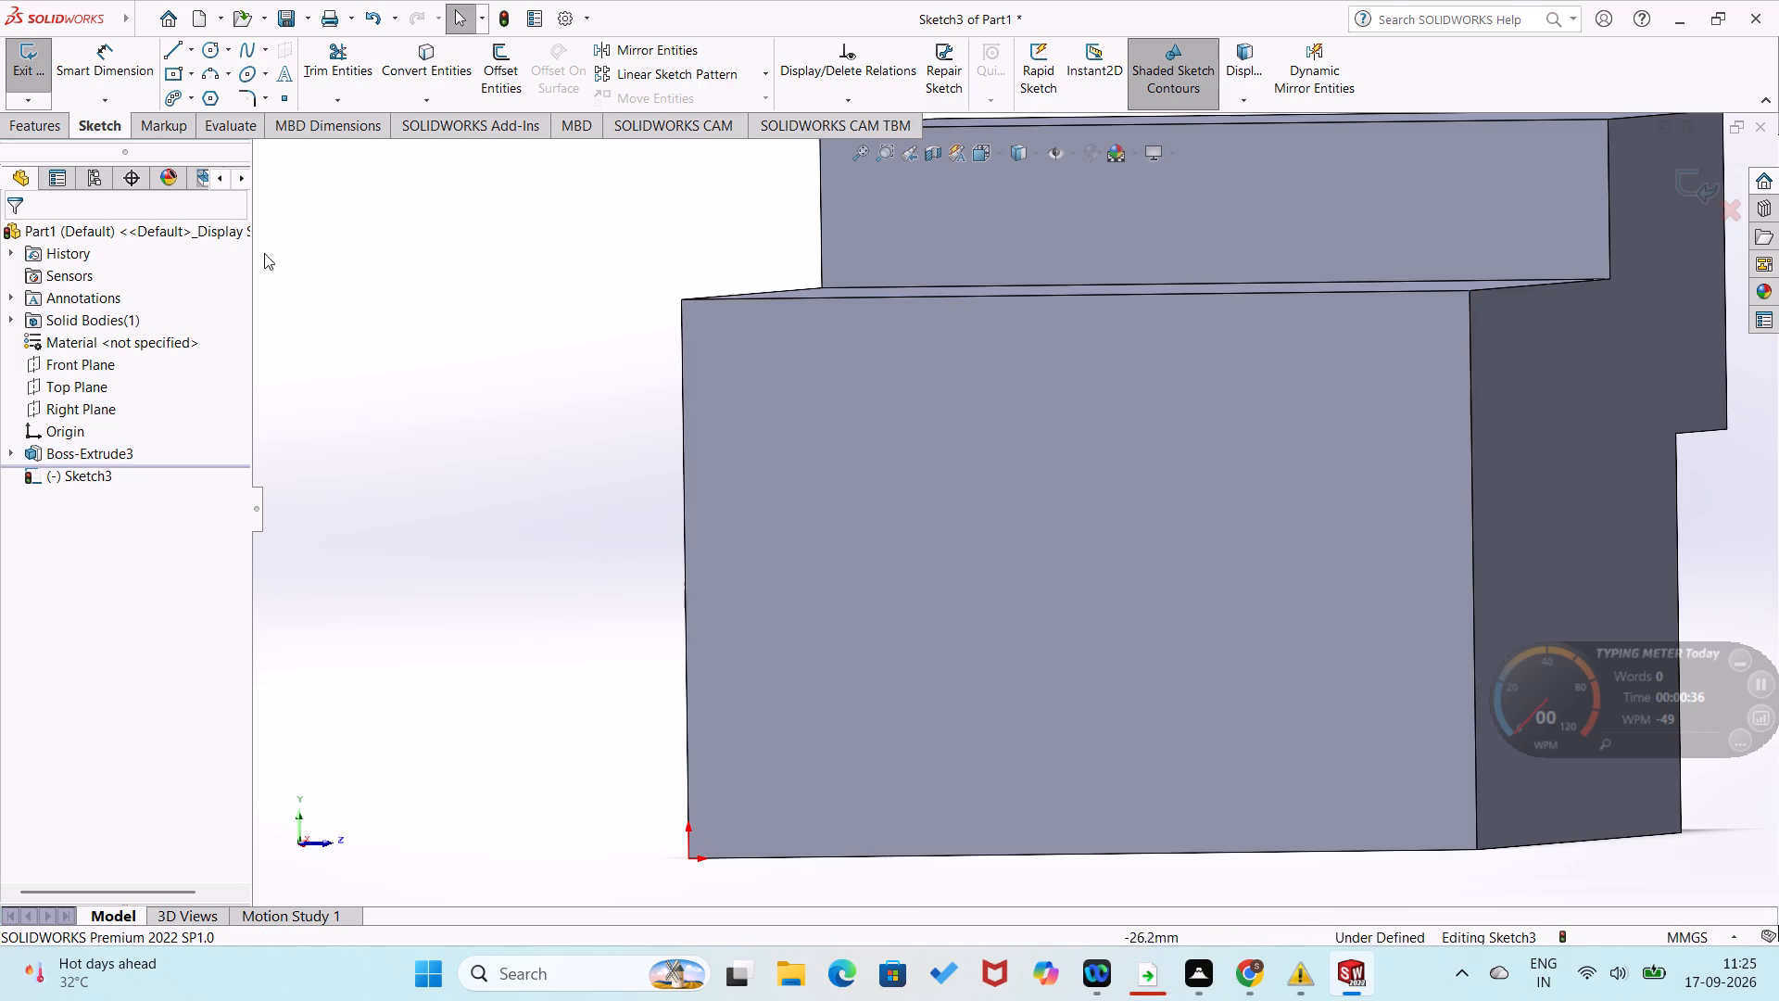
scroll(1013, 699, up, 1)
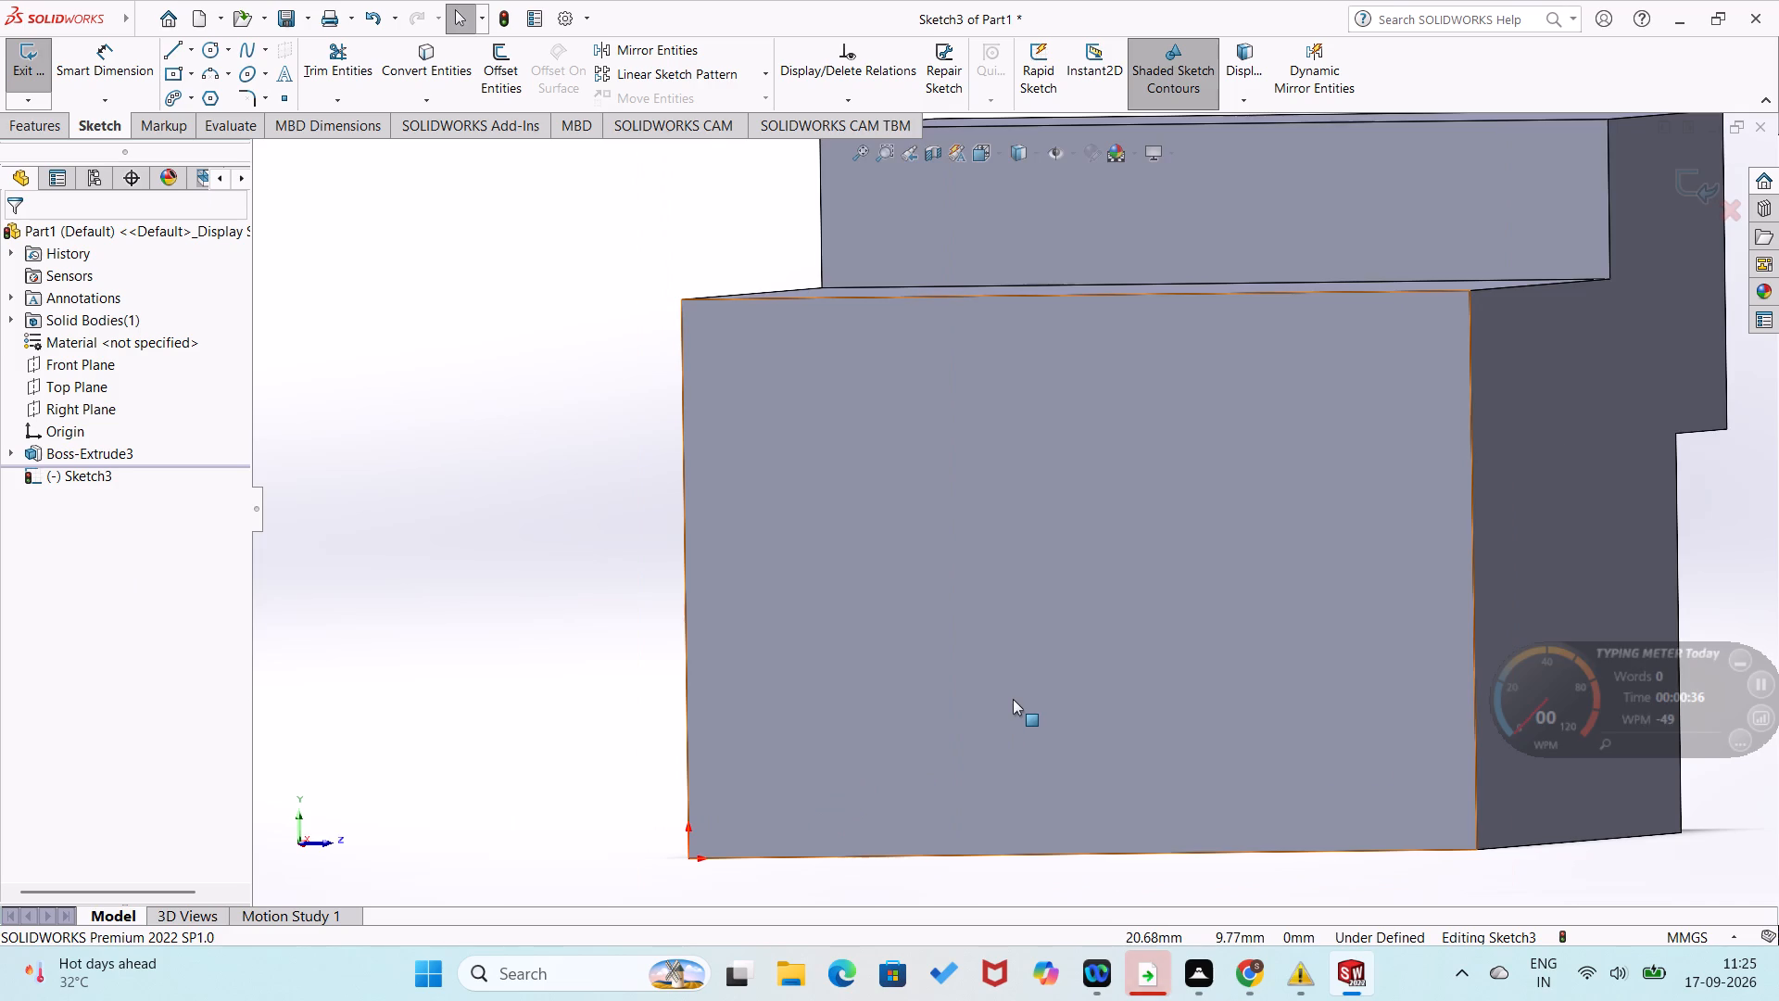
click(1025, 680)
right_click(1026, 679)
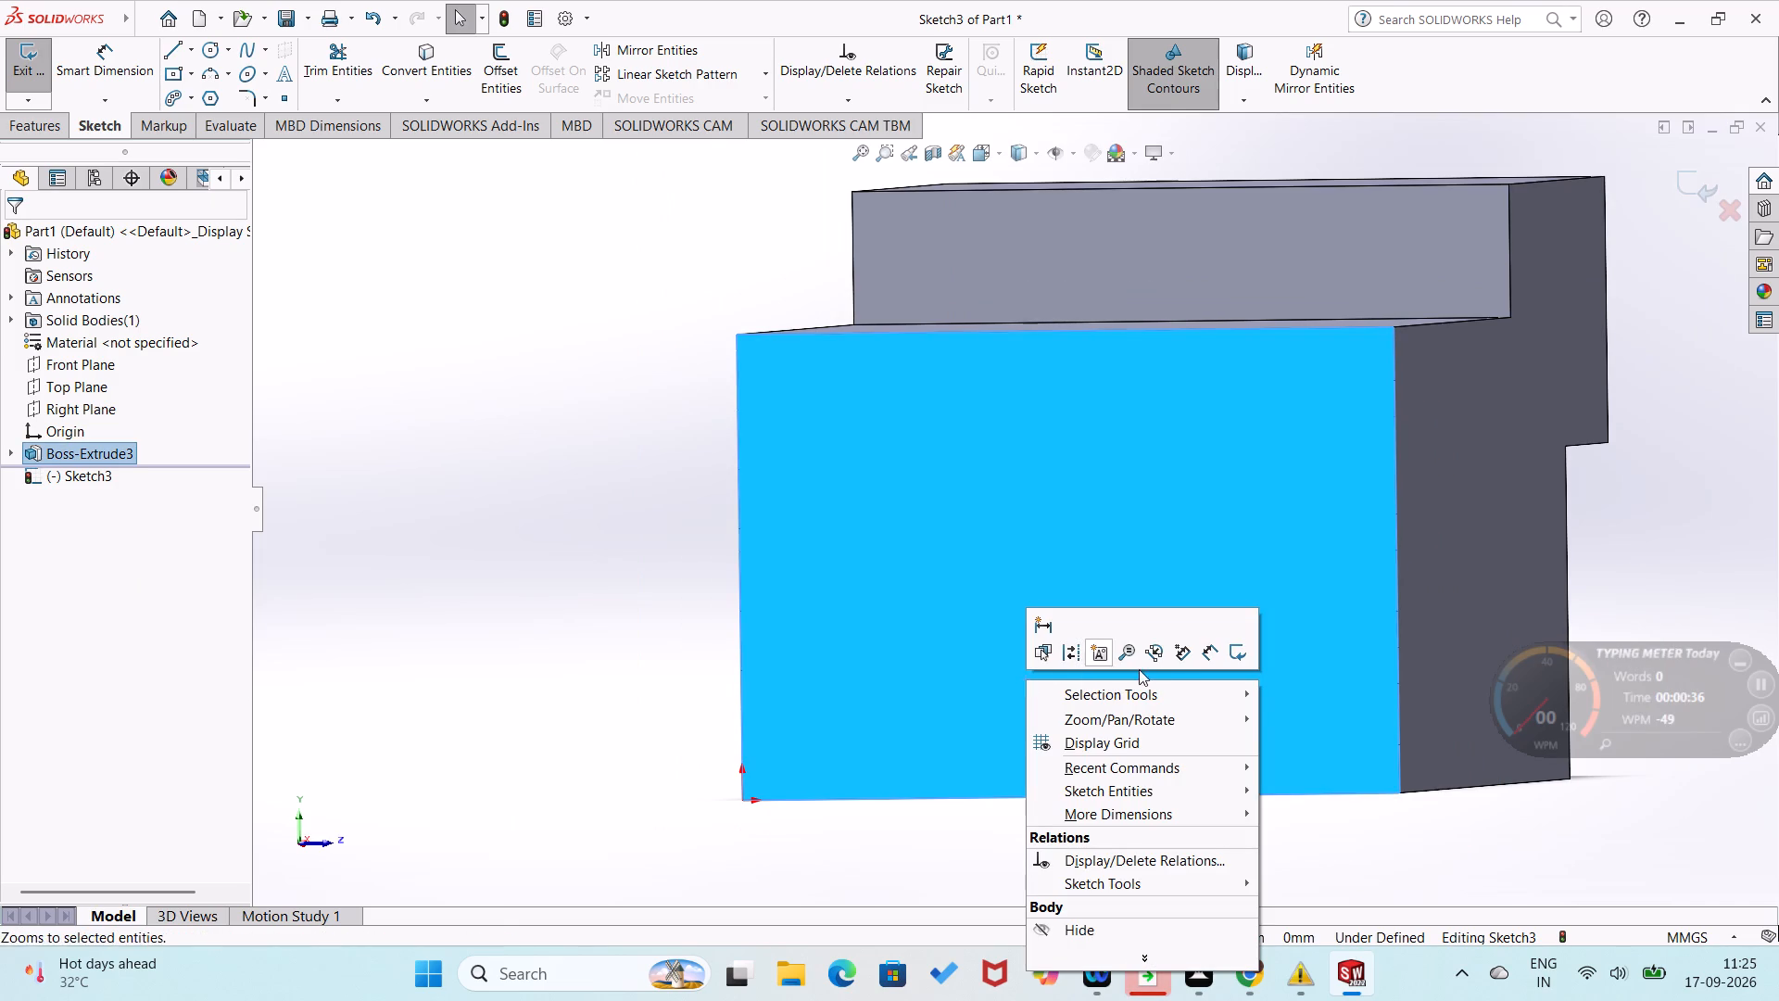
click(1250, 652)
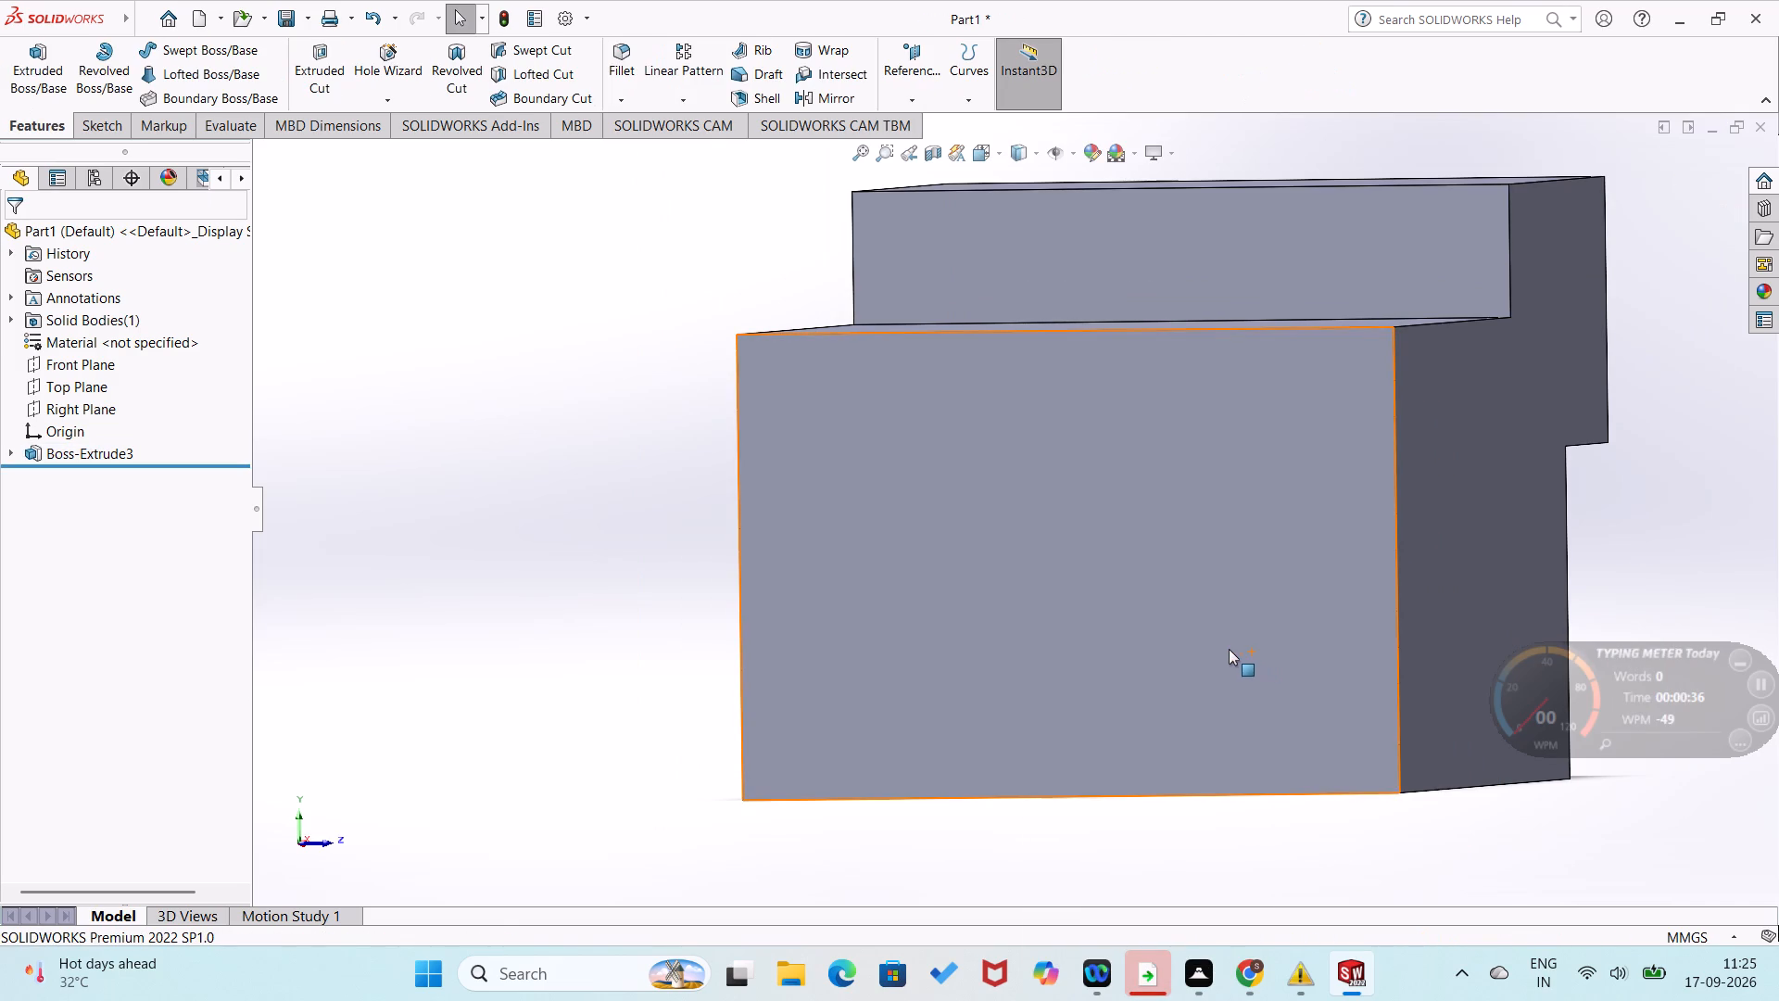
On the end face opposite the overhang, sketch a closed rectangle about 24 mm wide and 25 mm high on the bottom edge, about 10 mm from the origin.
right_click(1208, 648)
click(1254, 540)
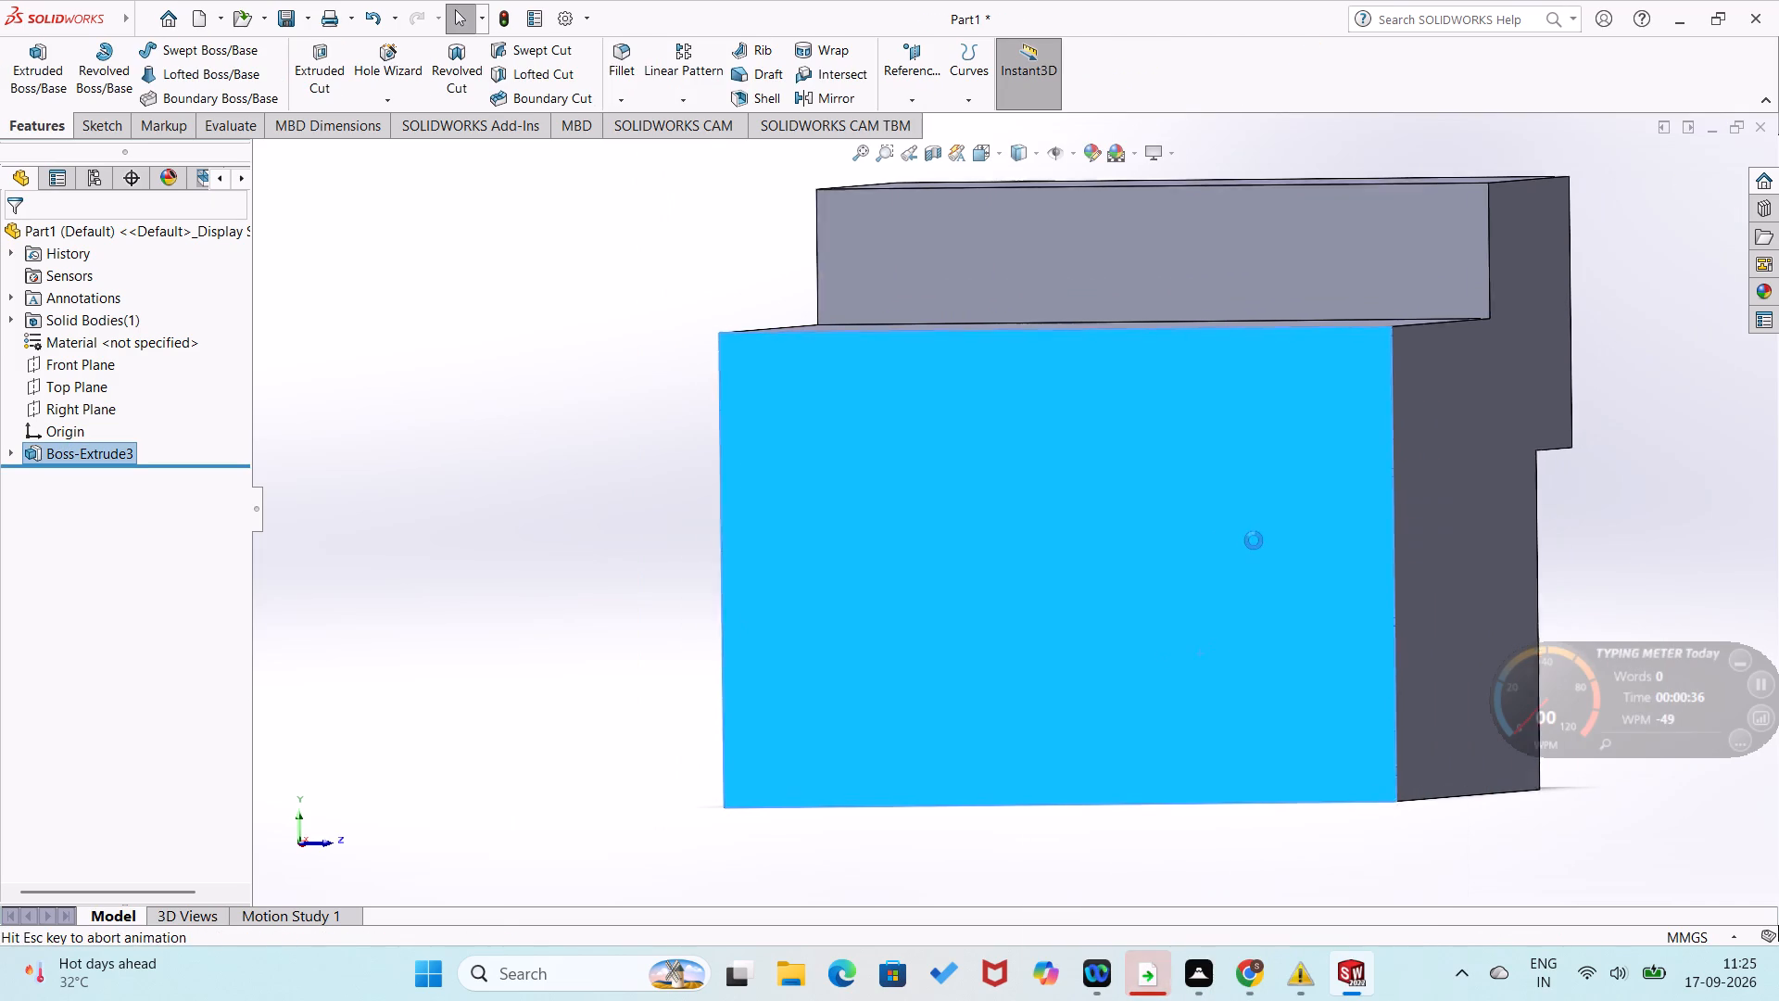
click(575, 487)
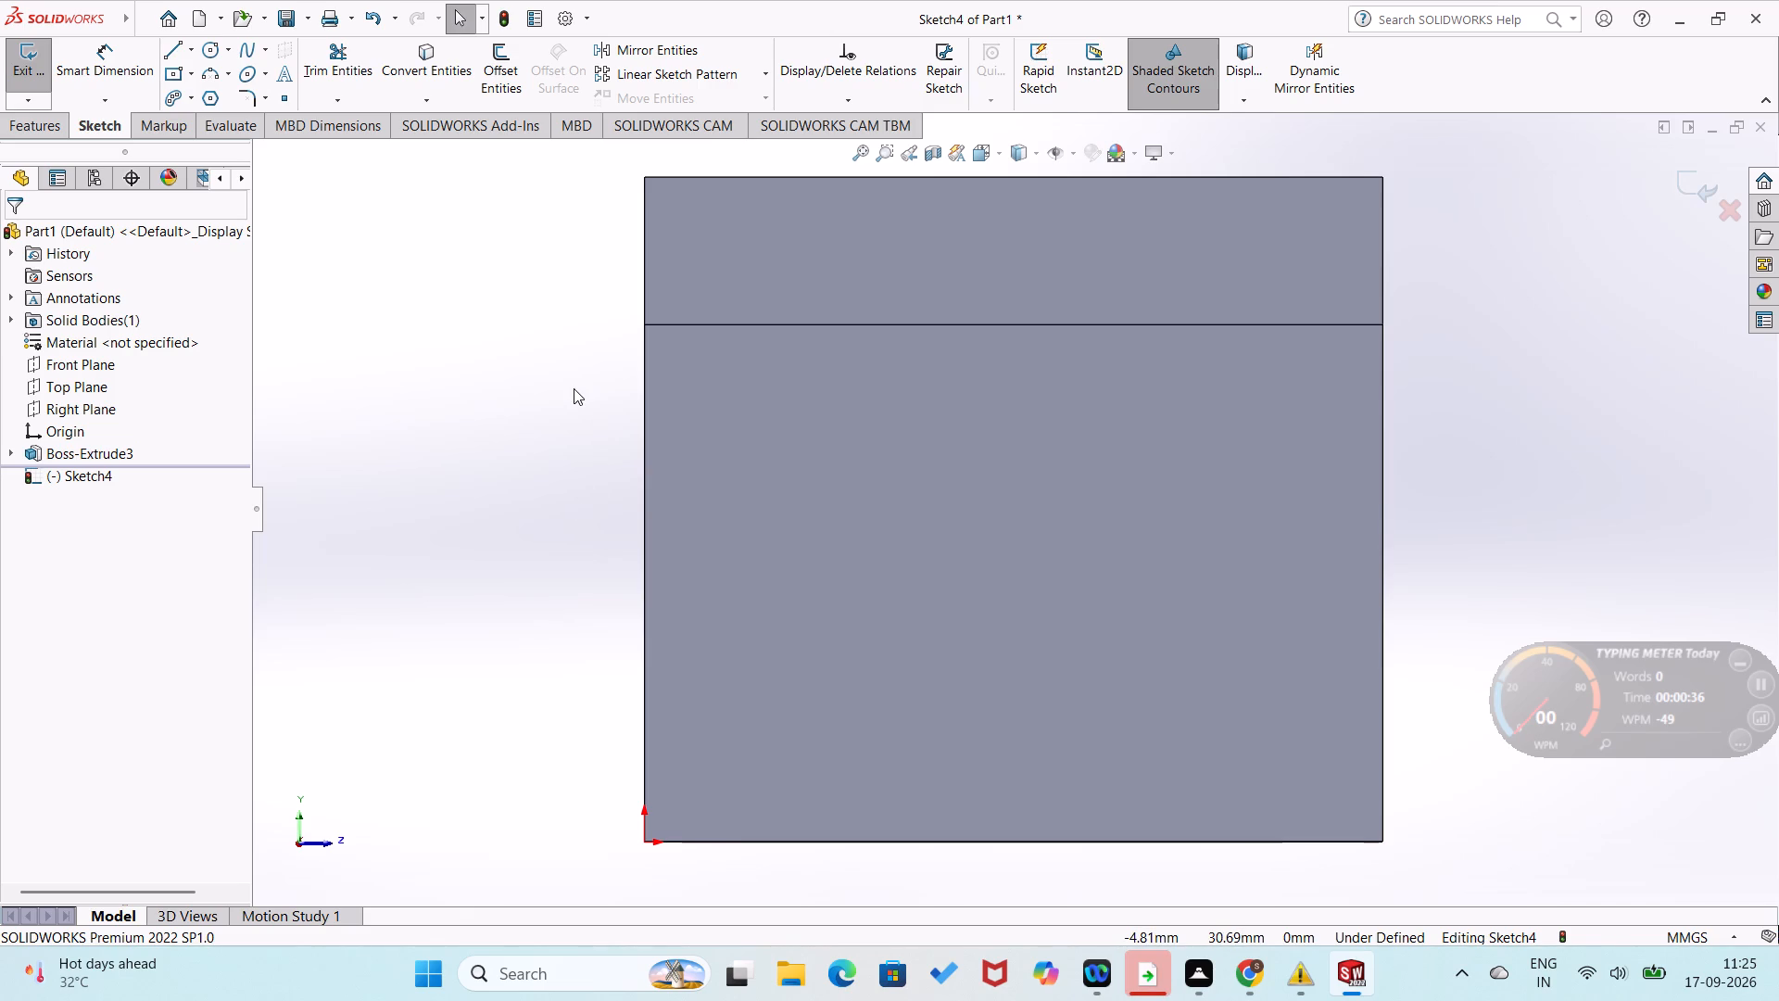
click(172, 57)
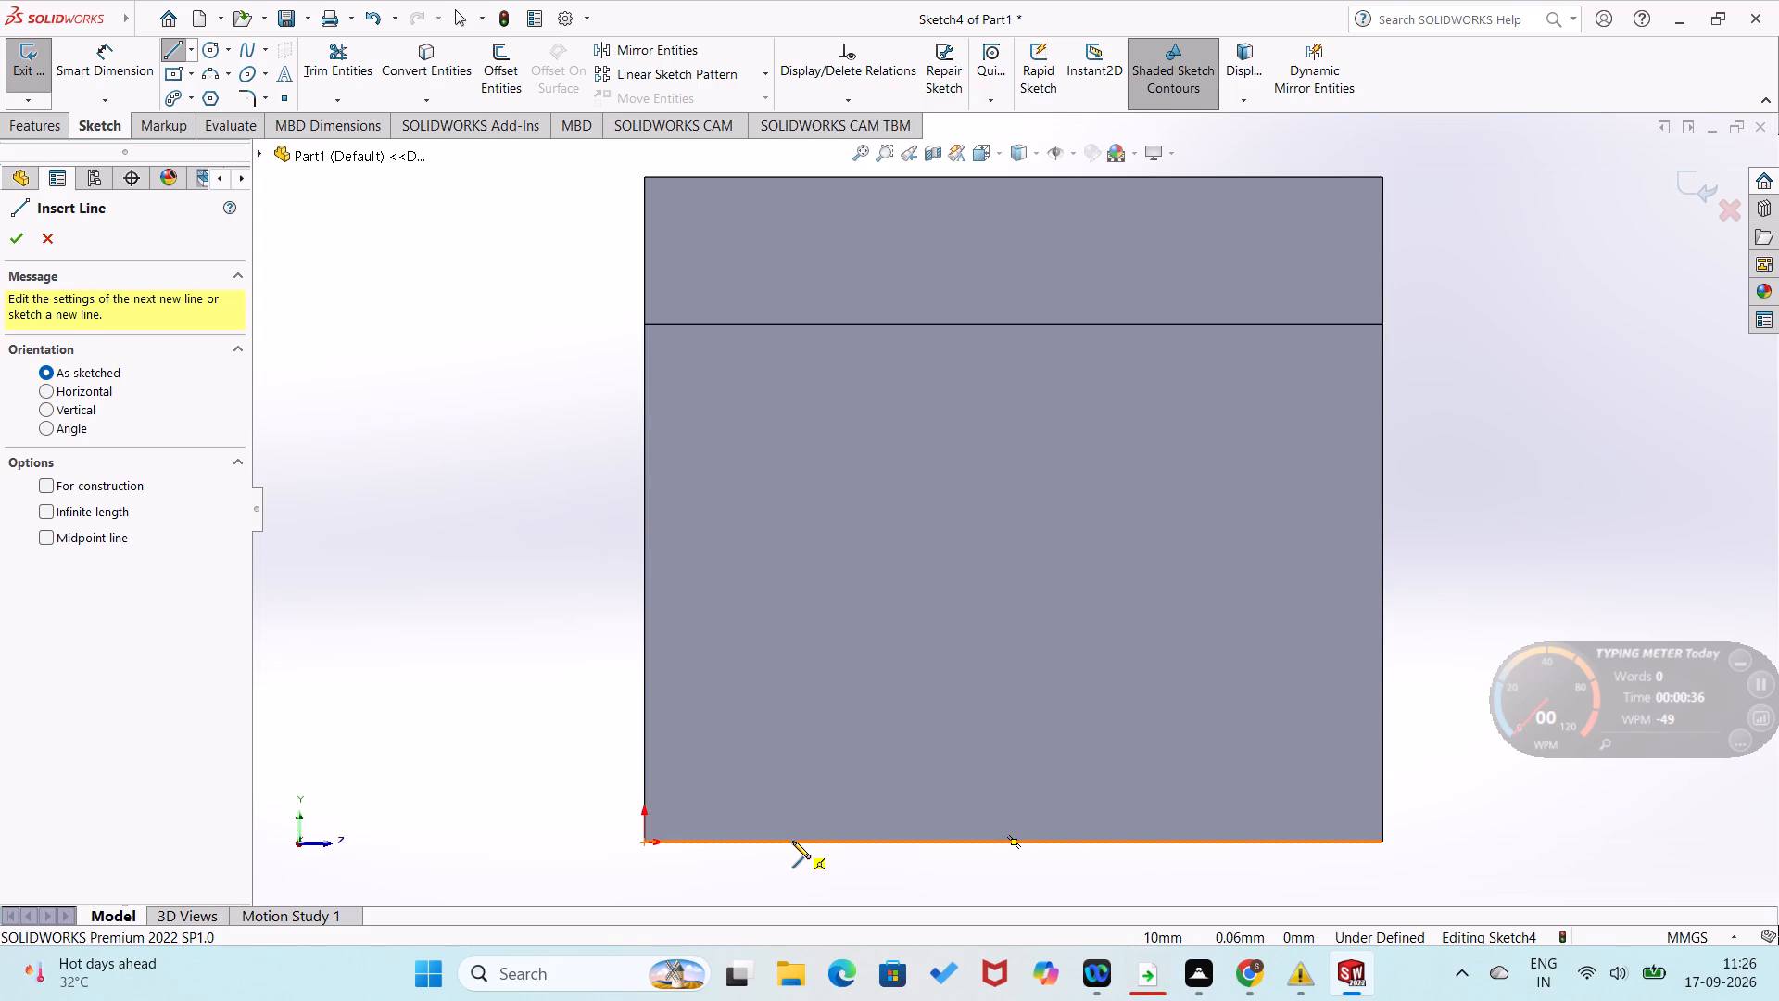
click(792, 841)
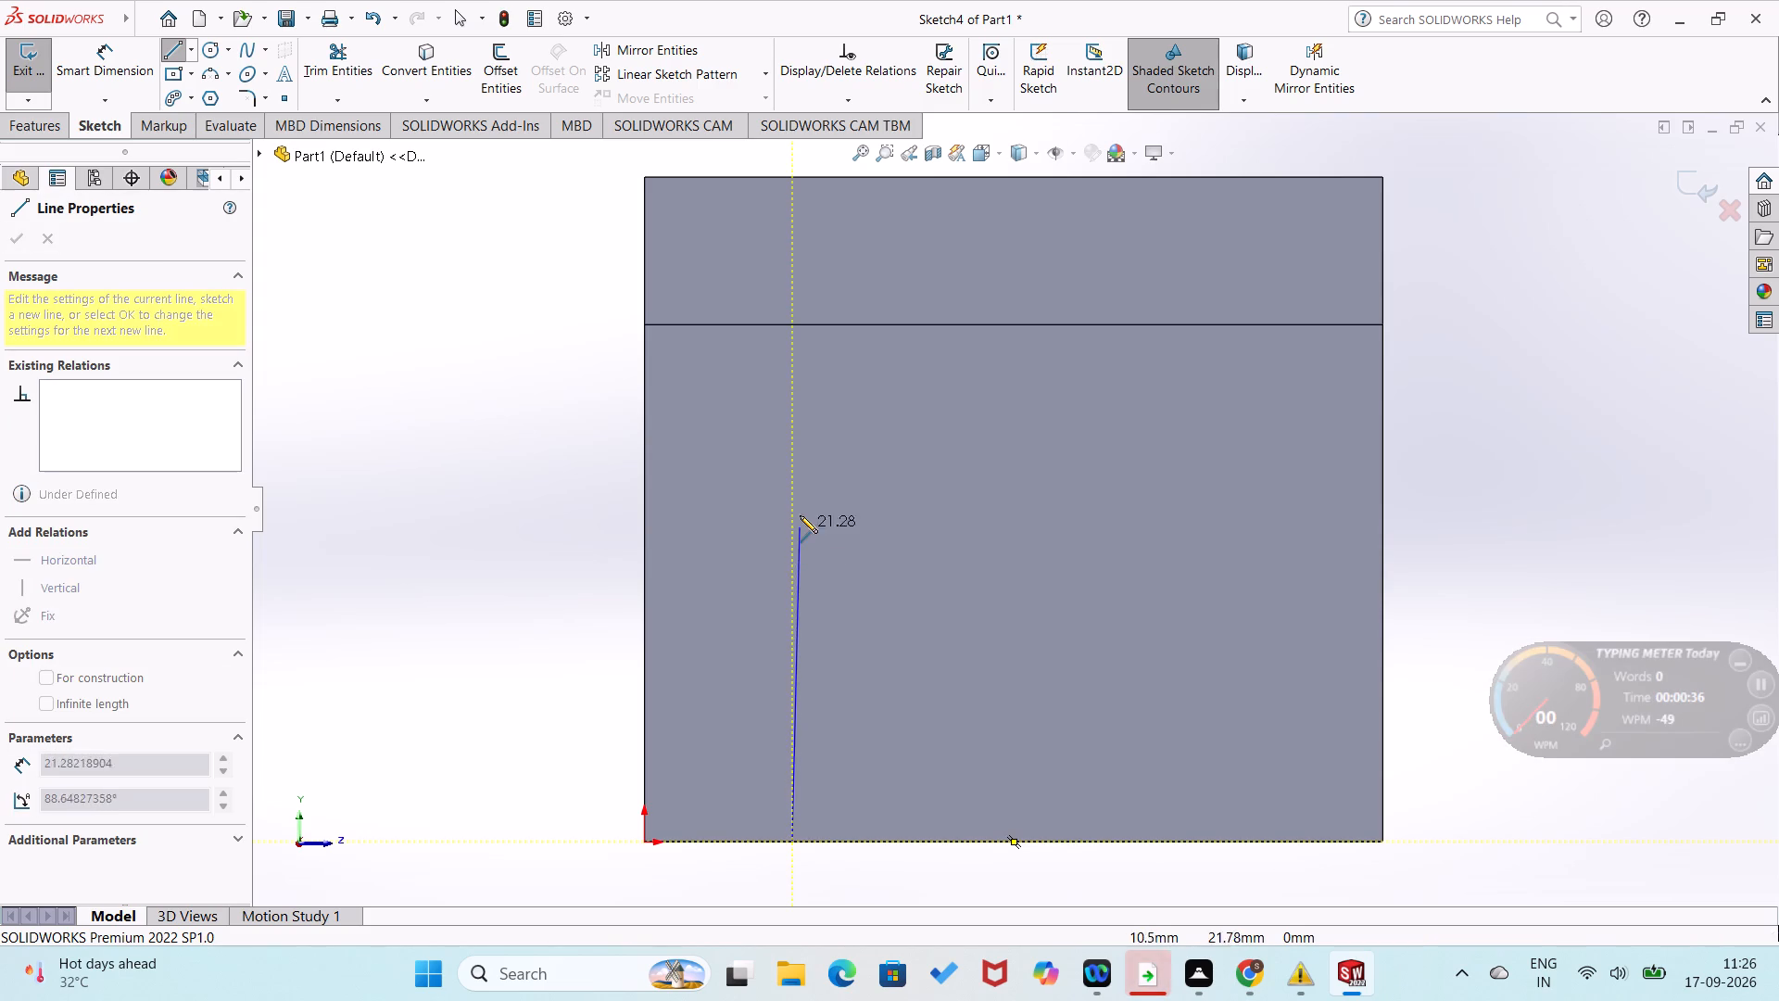
click(790, 473)
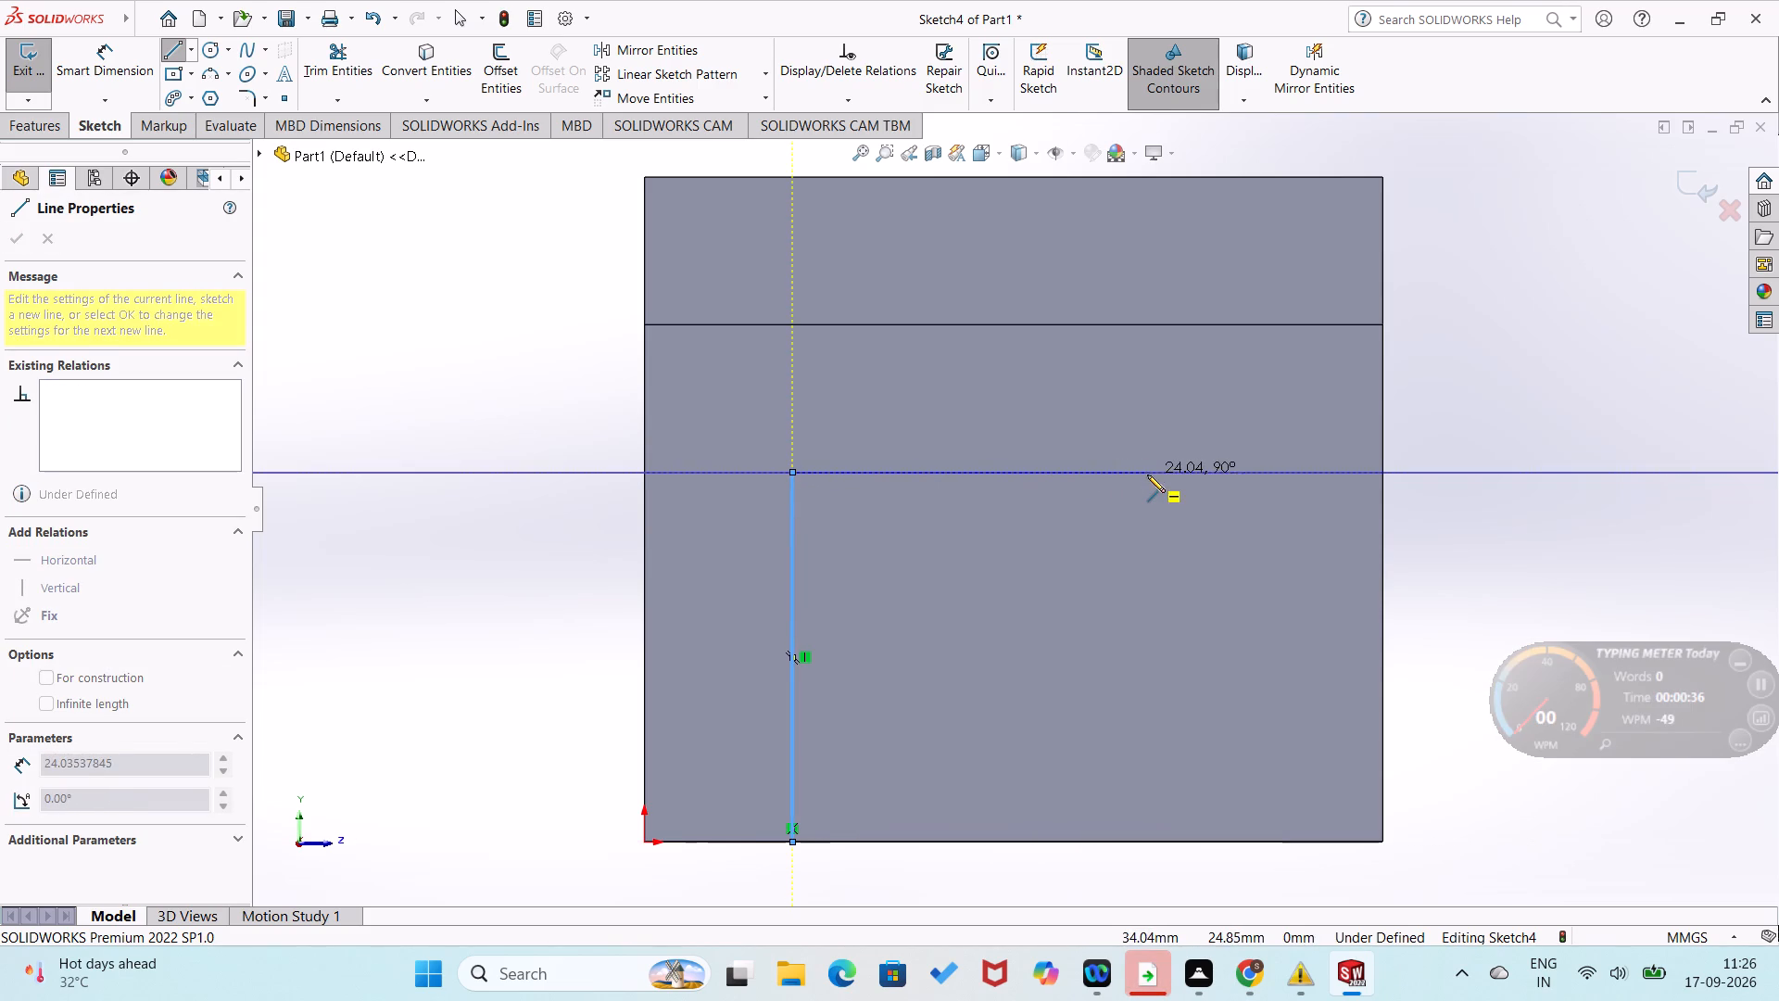
click(1147, 476)
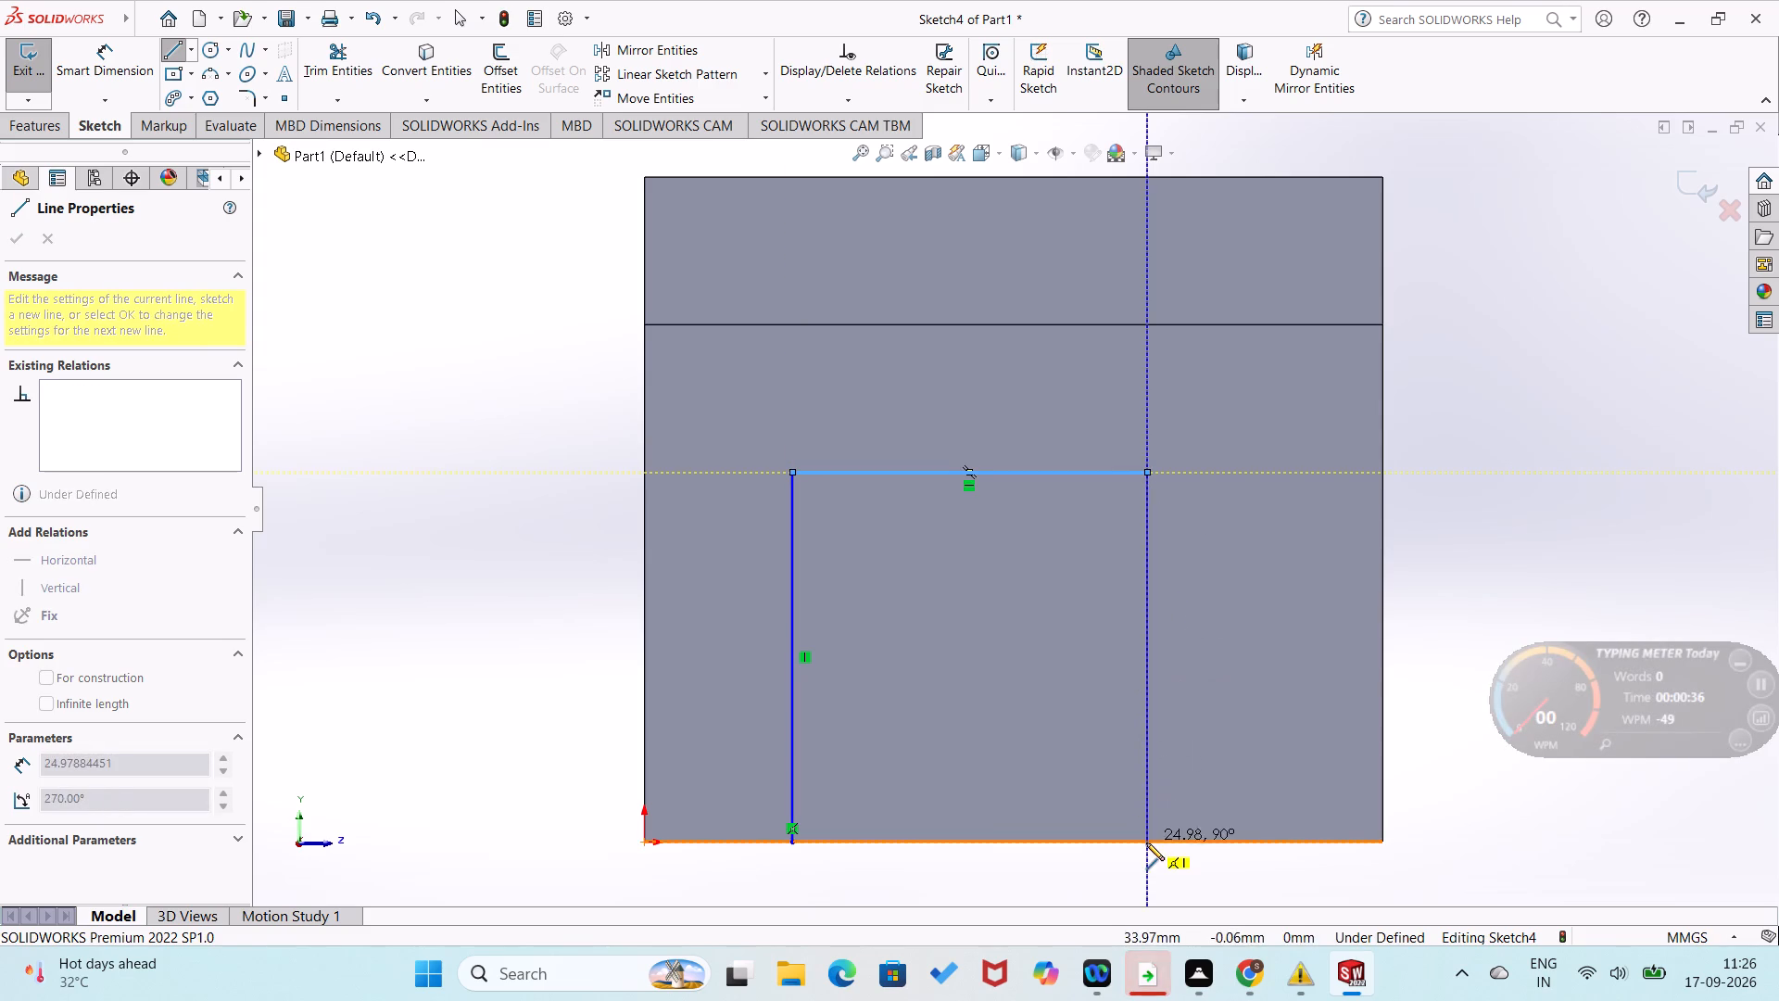
click(1146, 843)
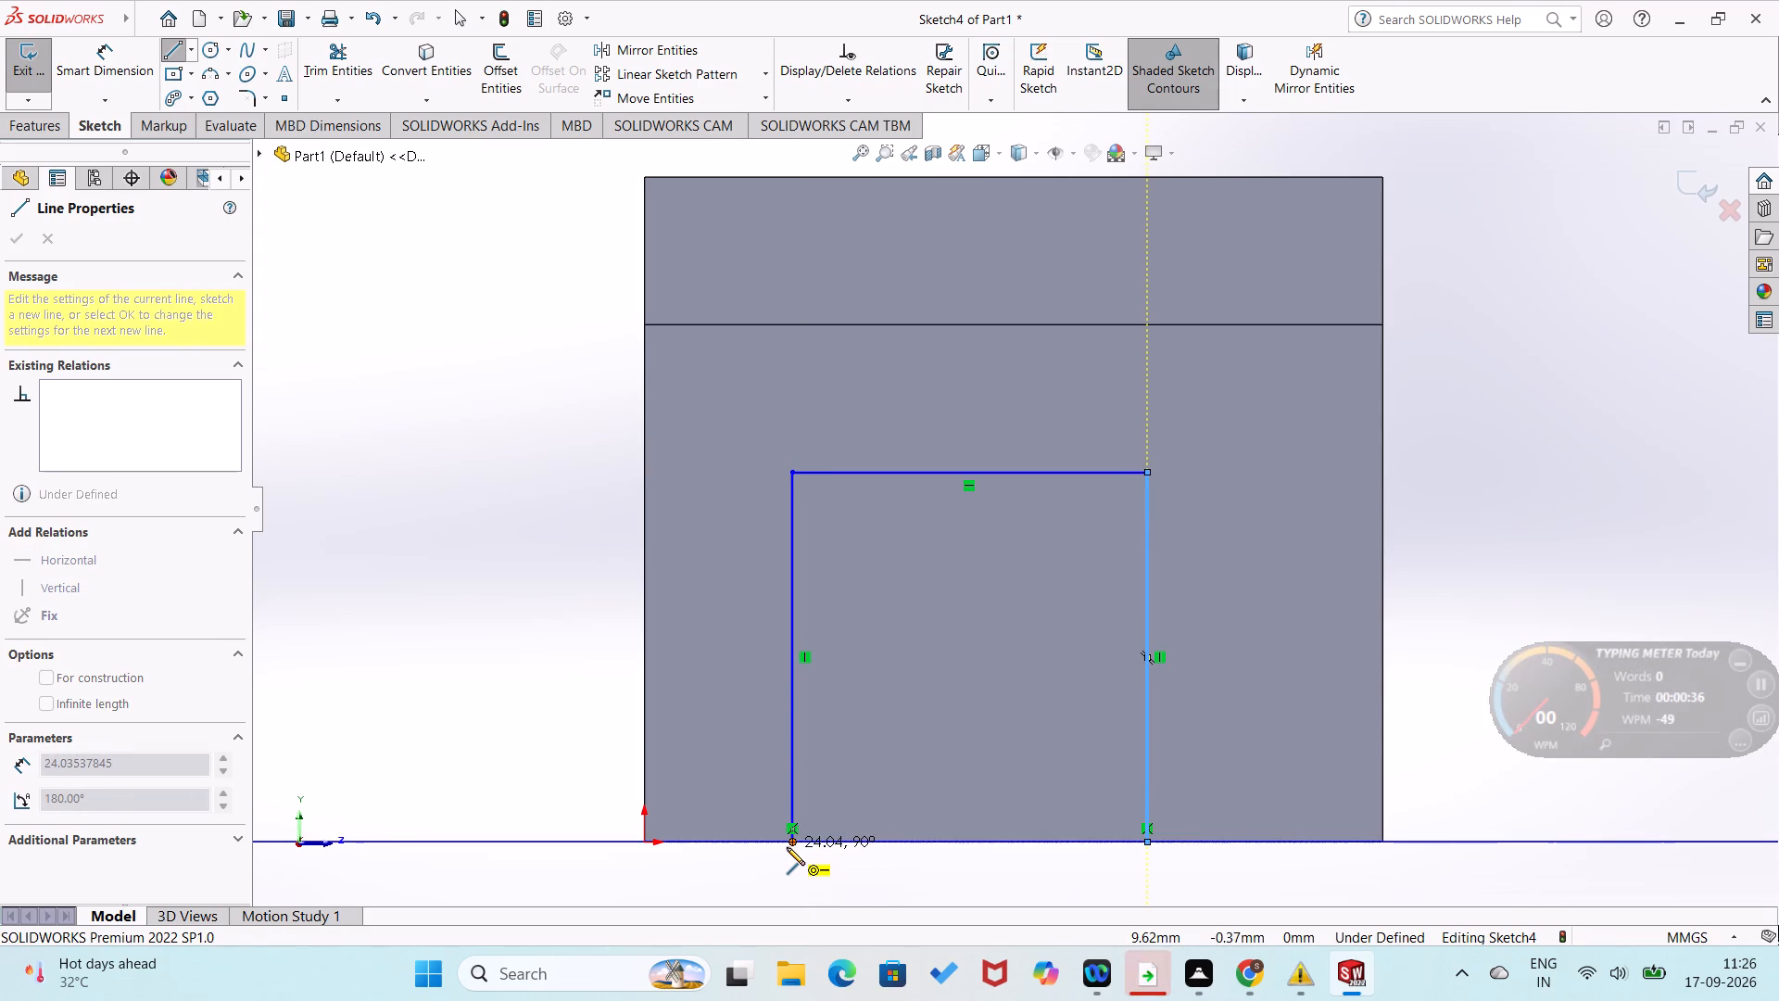
click(793, 843)
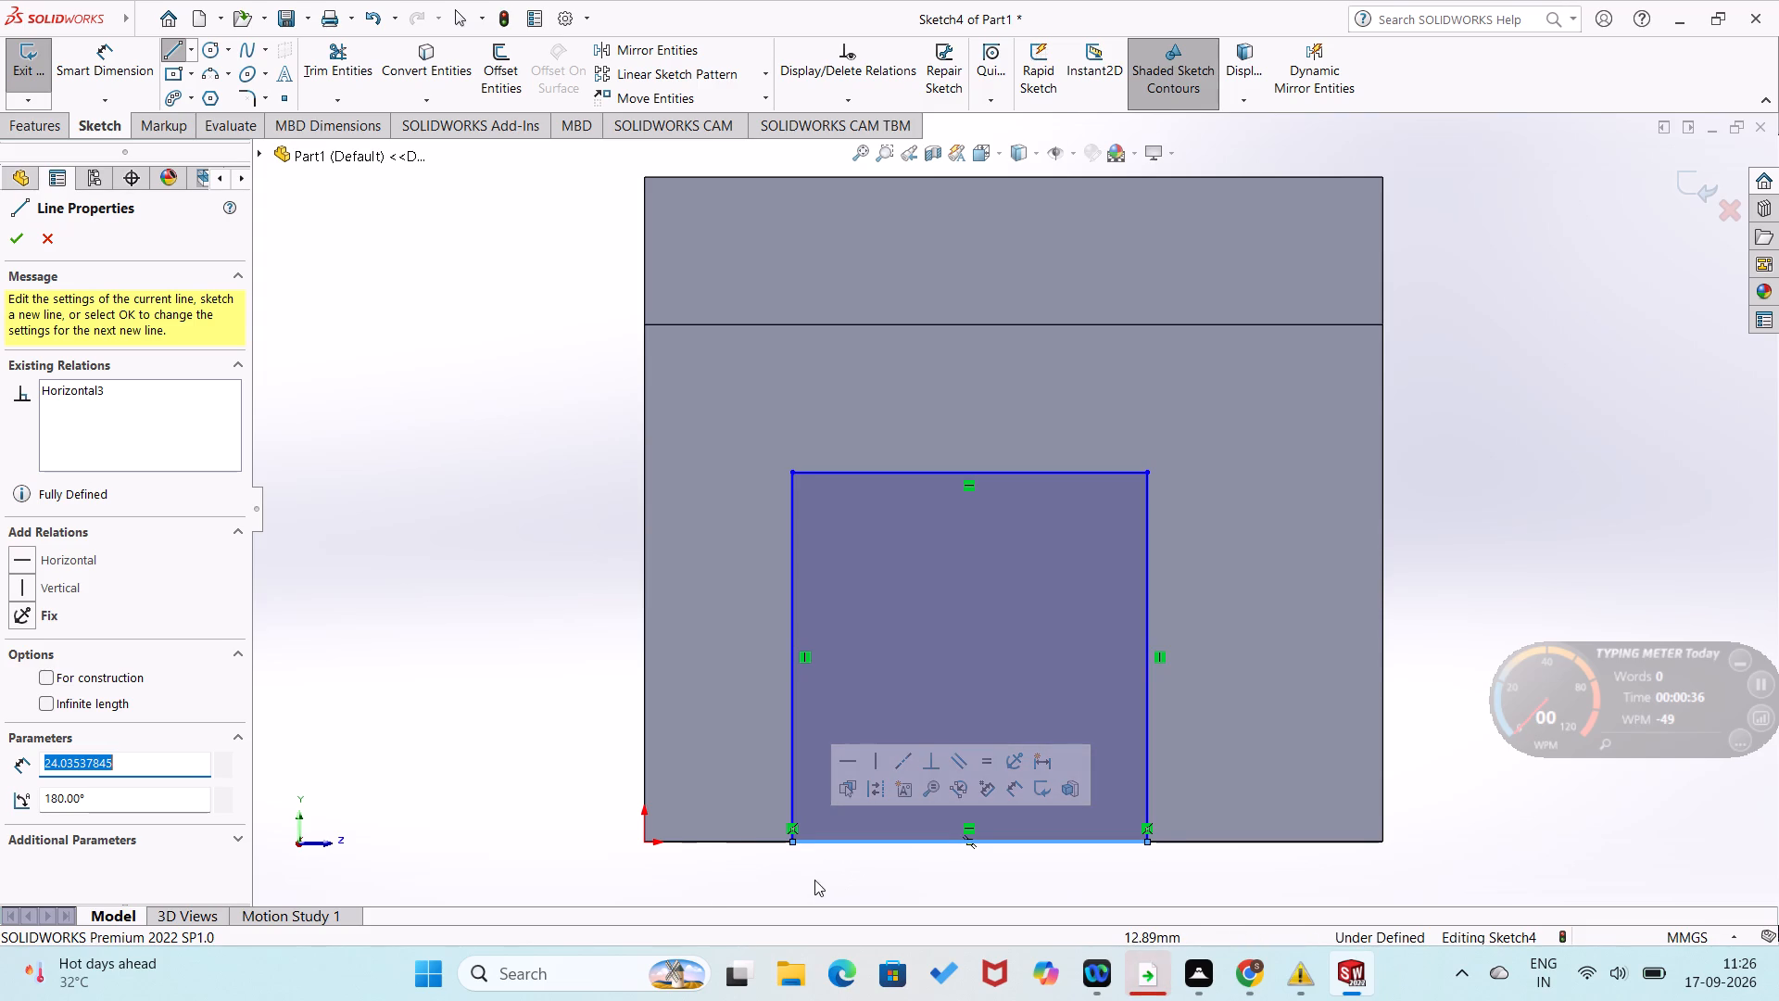
right_click(551, 688)
right_drag(551, 688, 592, 564)
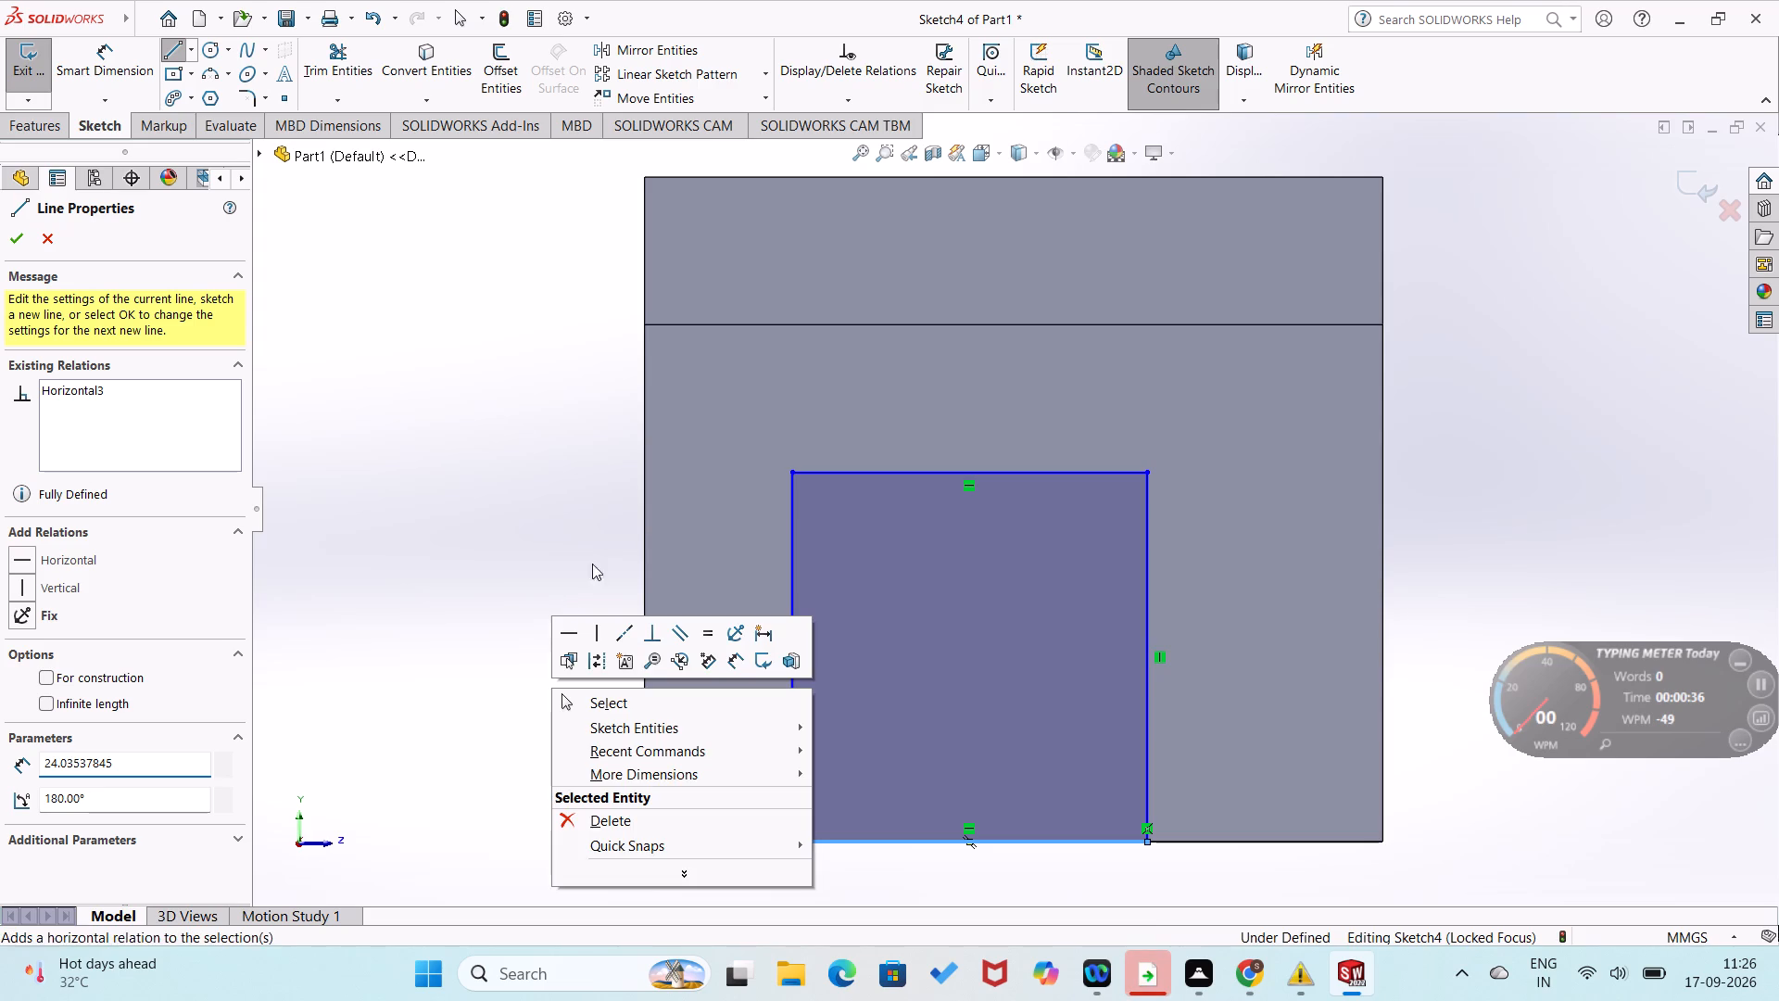
right_drag(592, 564, 609, 510)
right_click(529, 596)
right_drag(442, 580, 442, 579)
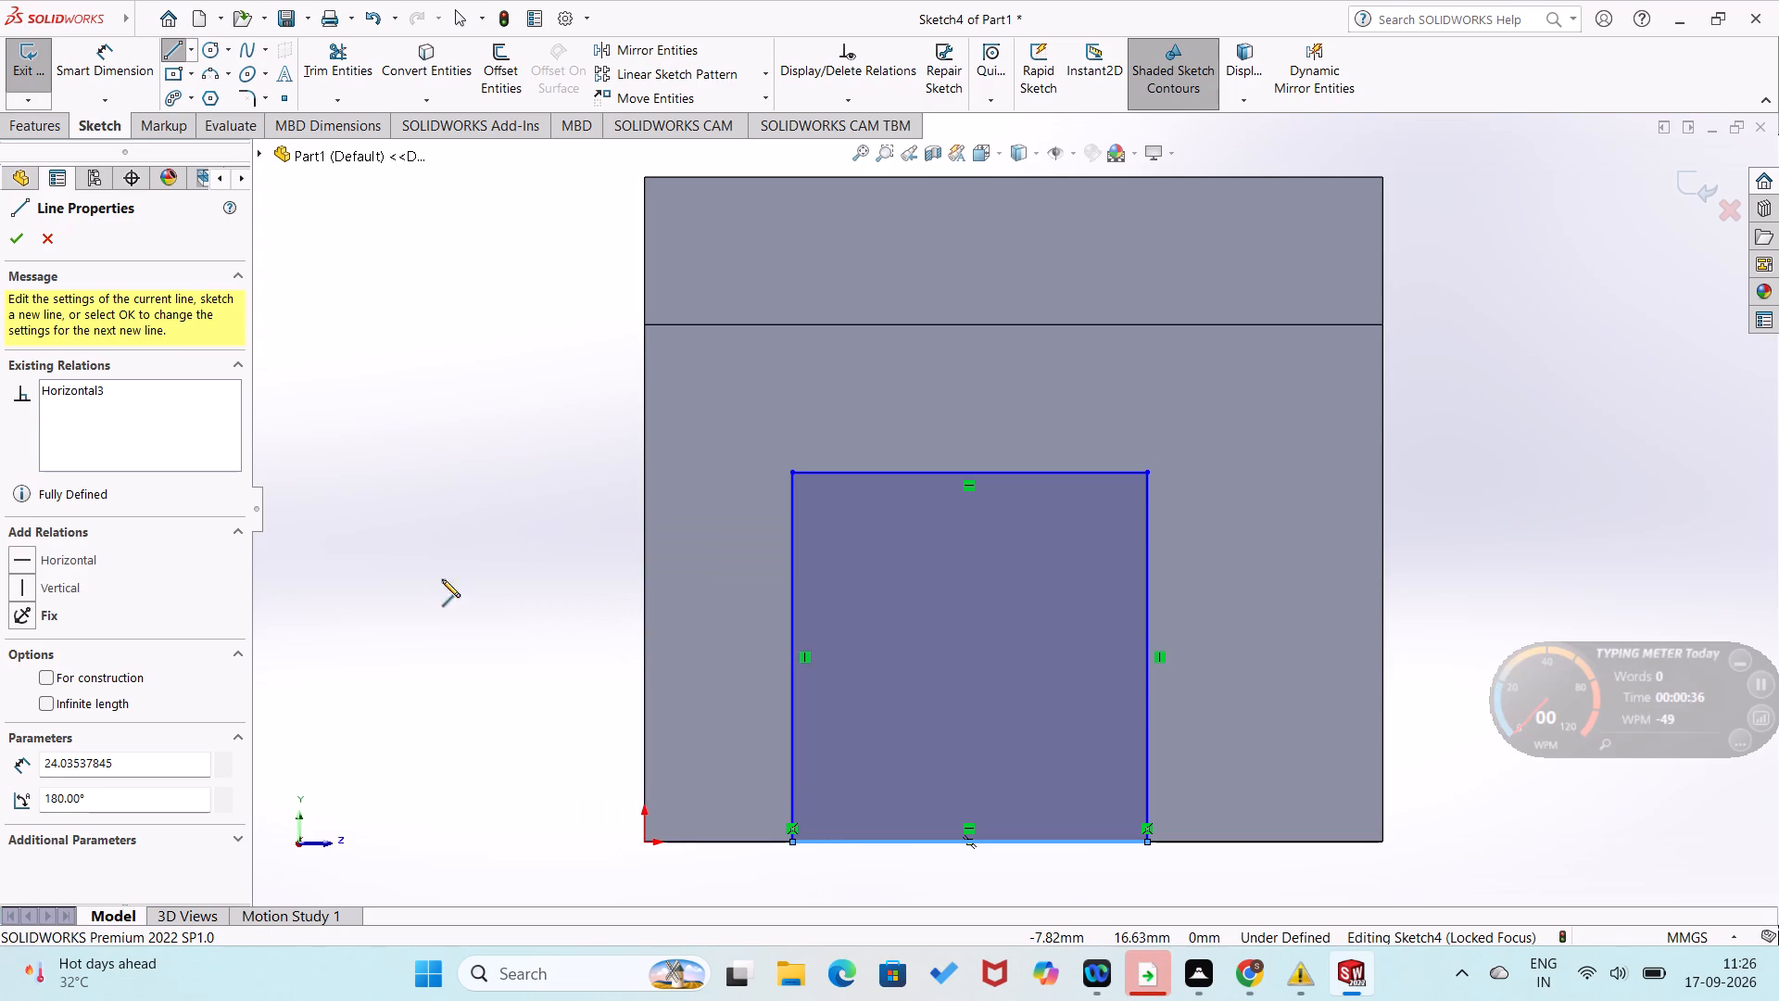
Dimension the gap between the rectangle's vertical side farthest from the origin and the end face's nearest vertical edge to 15 mm.
right_drag(442, 579, 610, 309)
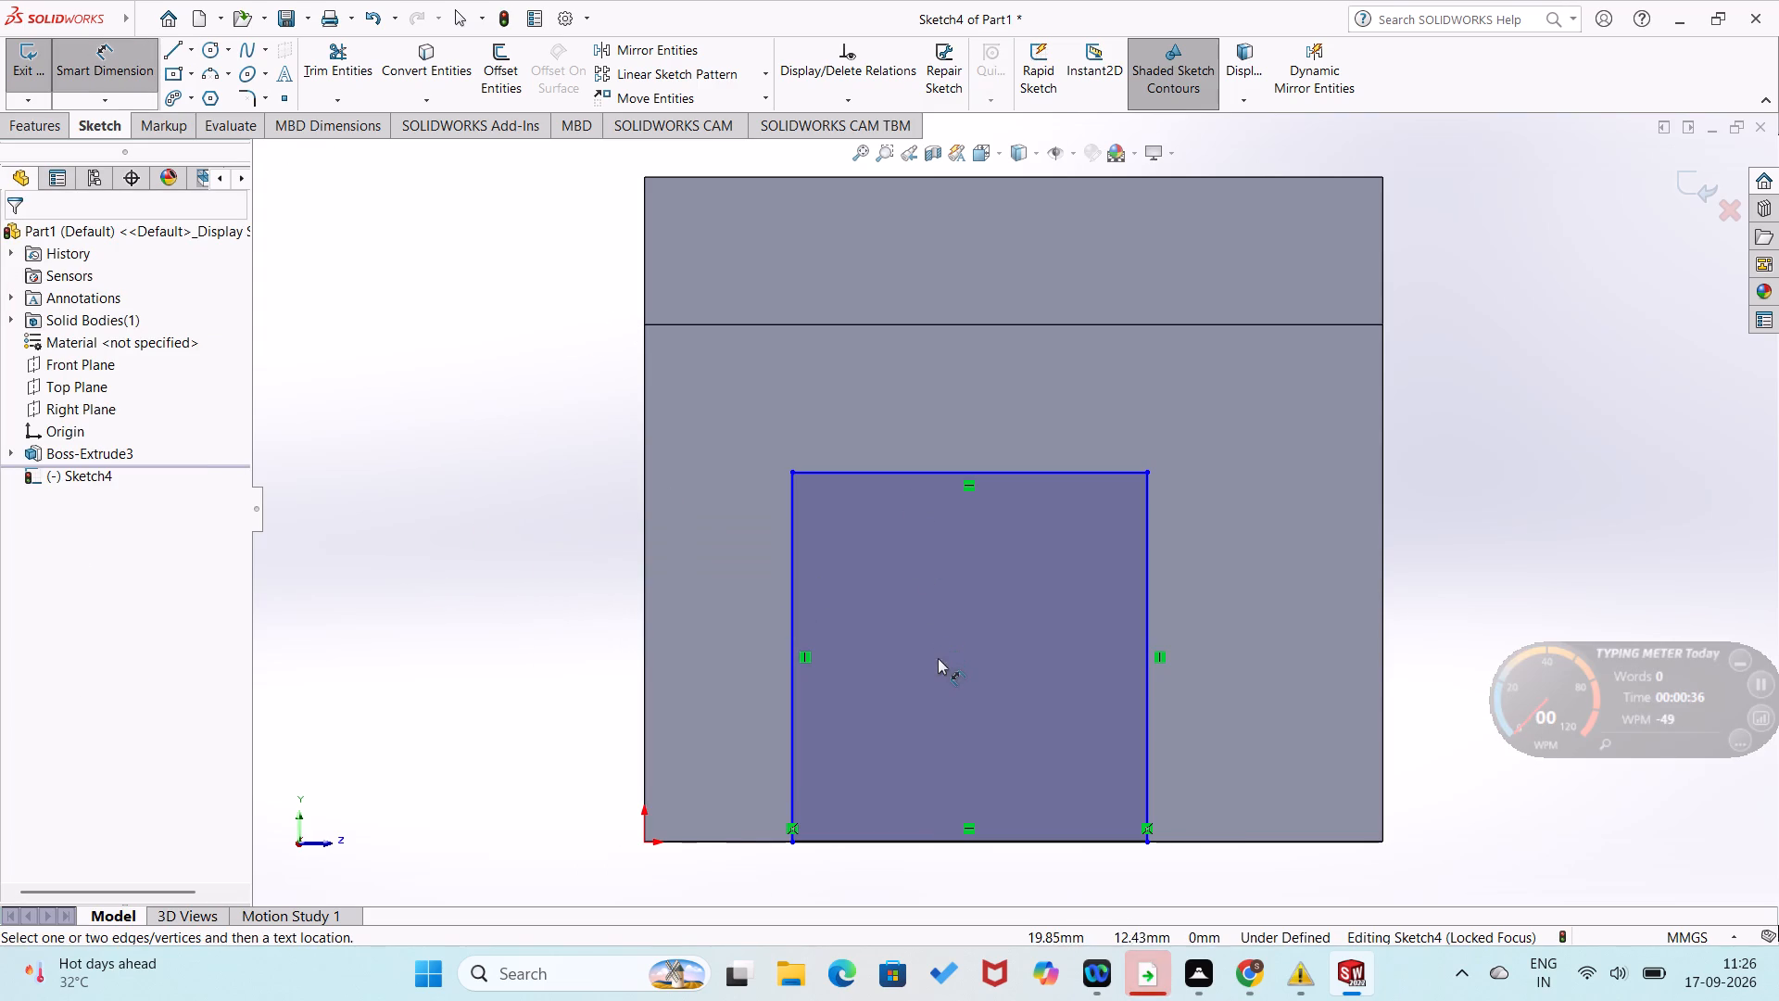
click(1149, 748)
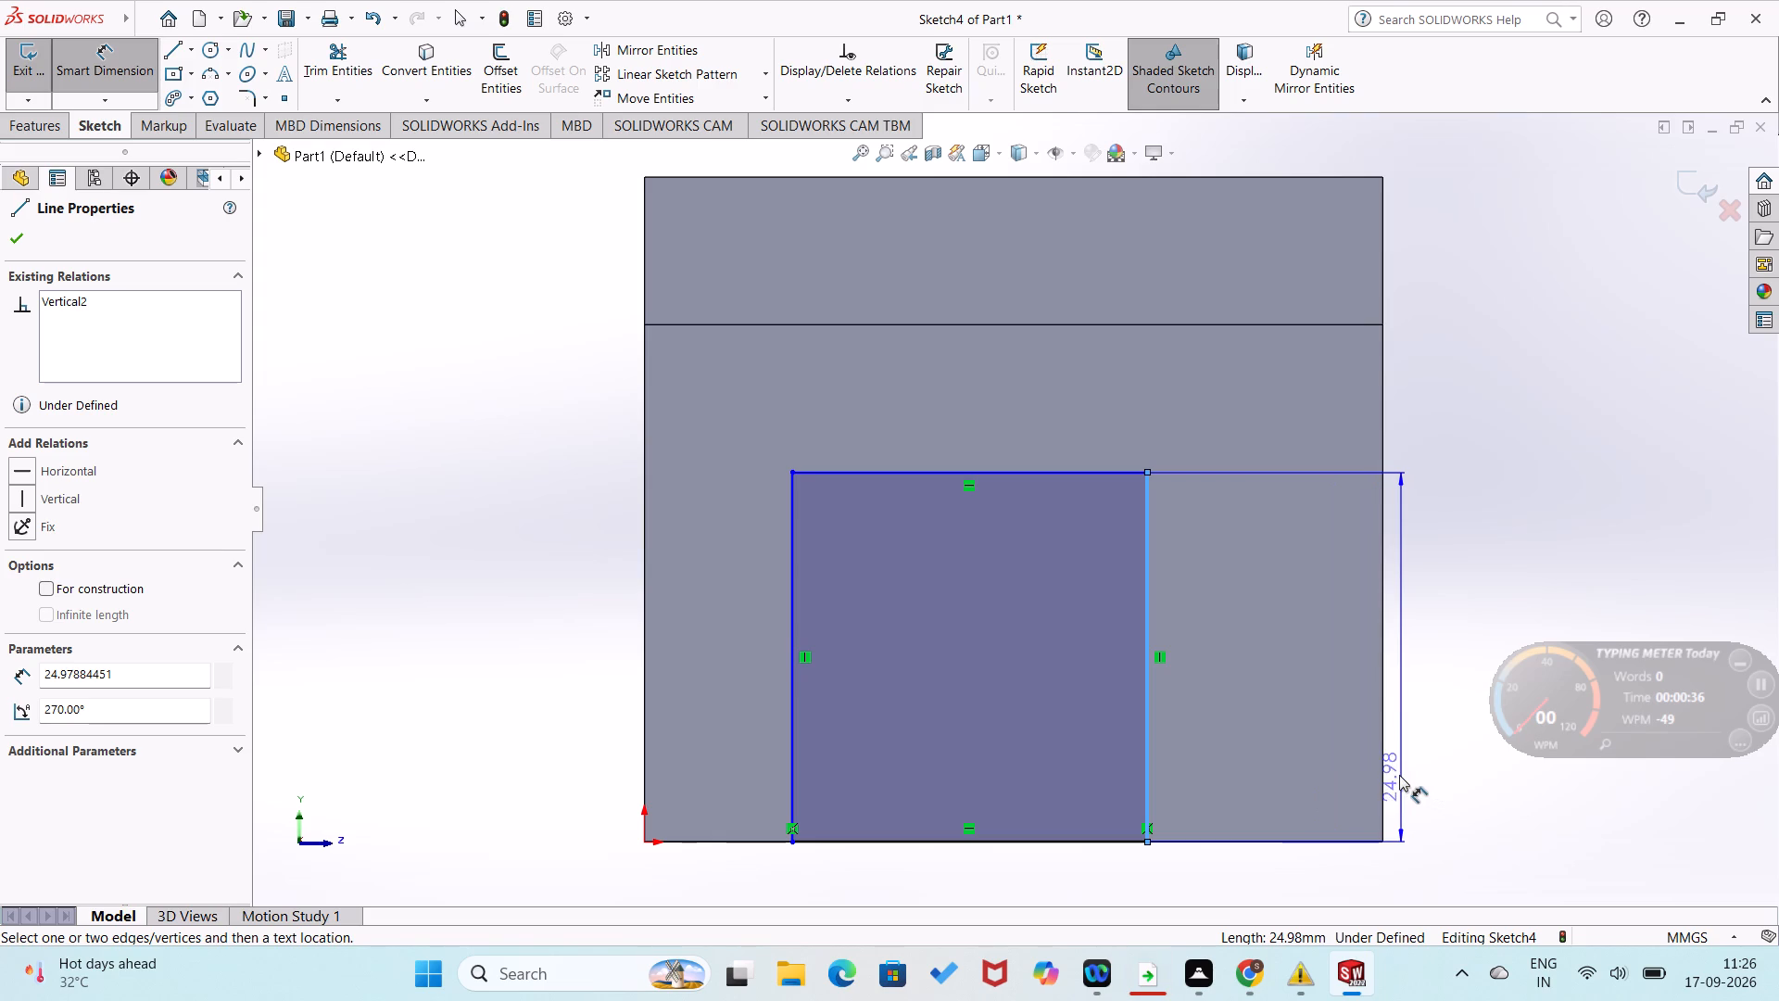
click(1385, 771)
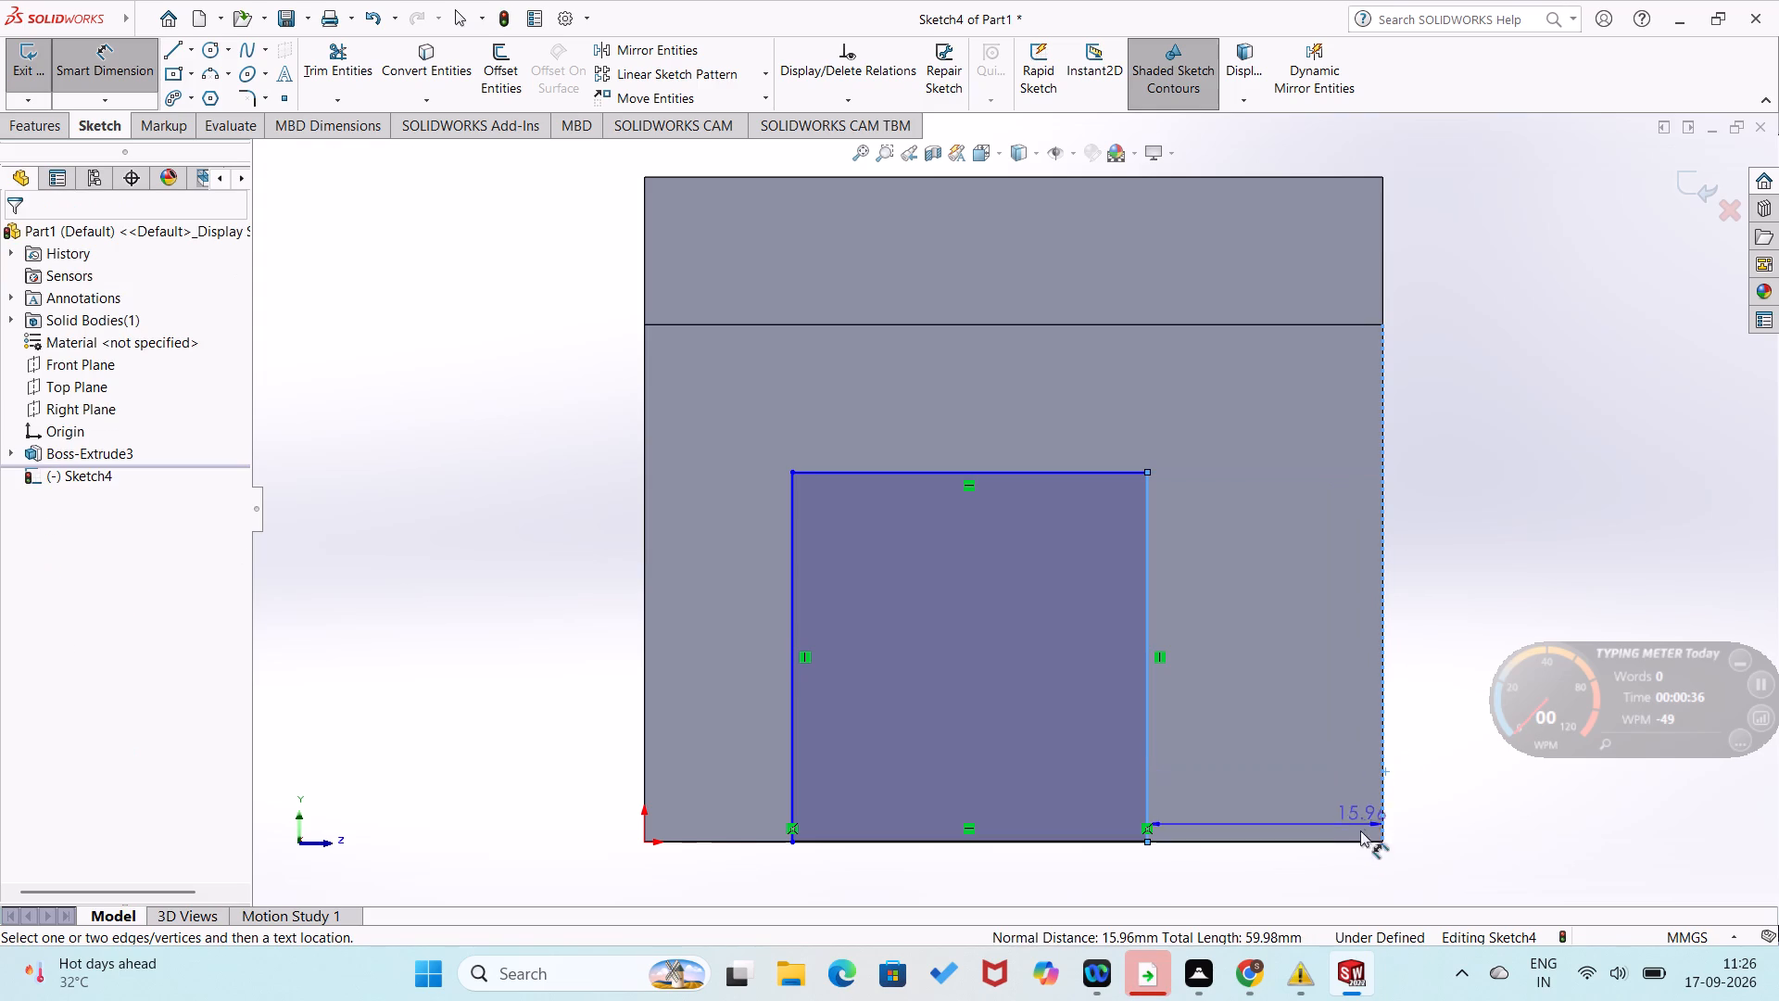
click(1354, 879)
text(15)
key(Return)
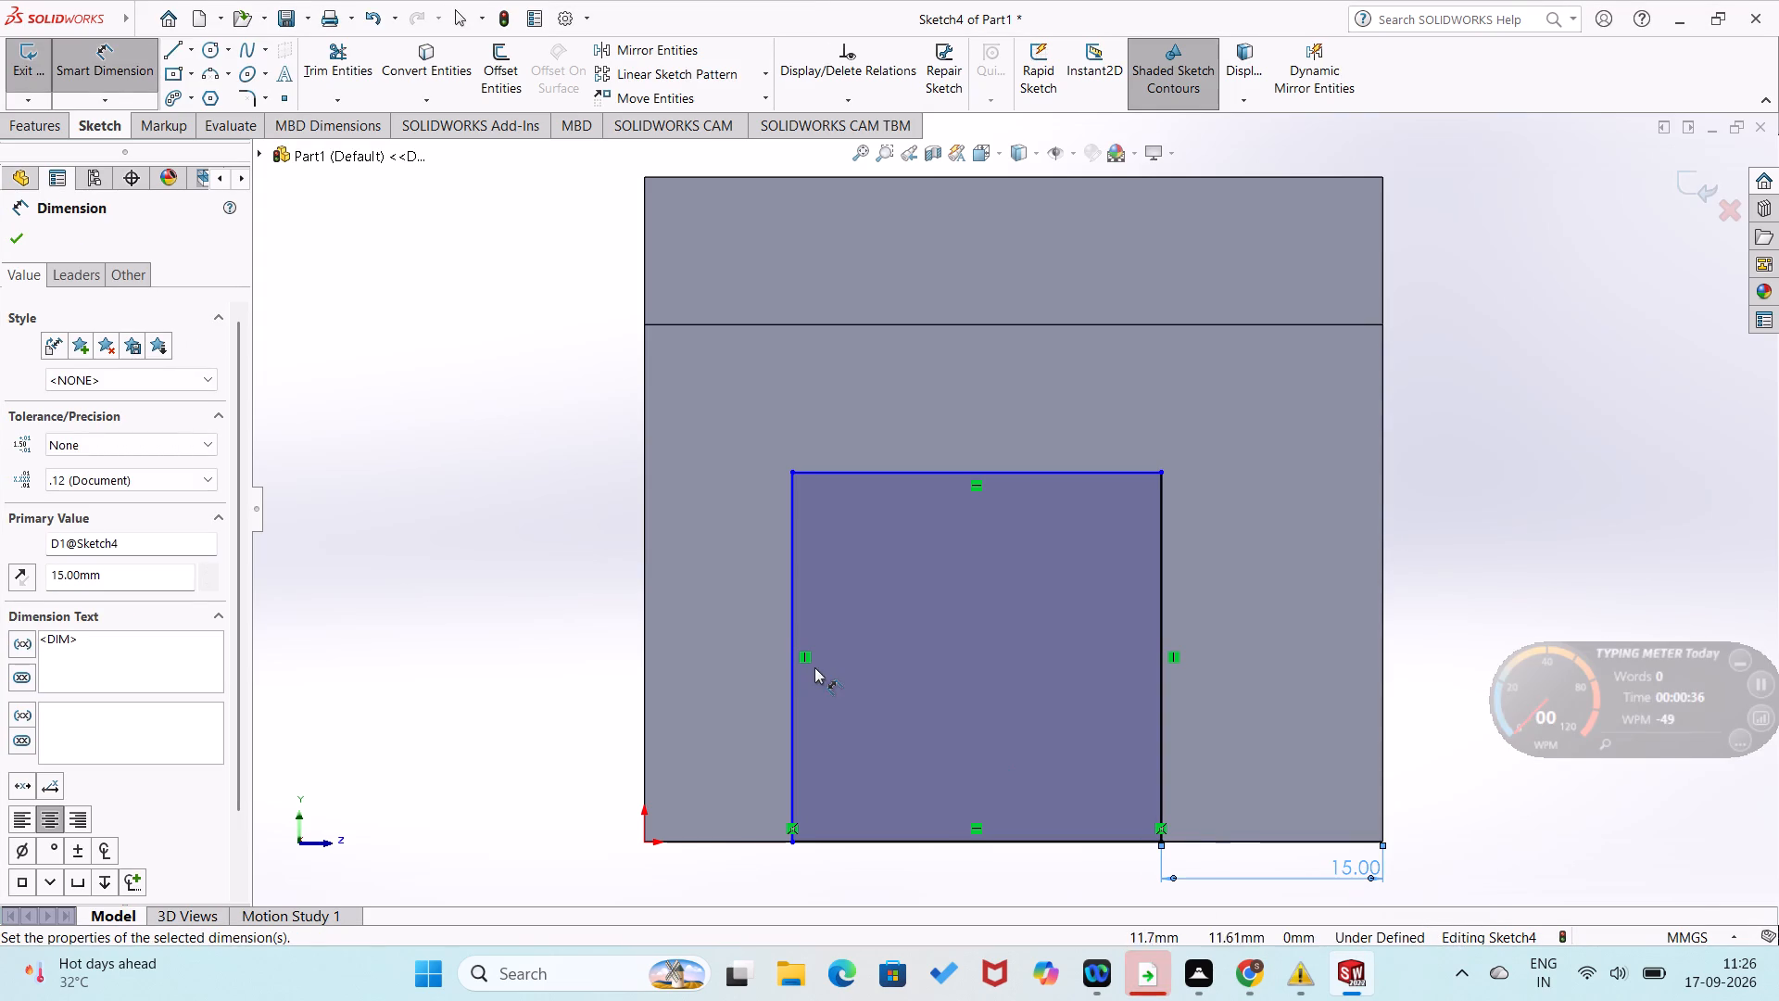
Dimension the gap between the rectangle's other vertical side and the end face's origin-side vertical edge to 15 mm.
click(639, 683)
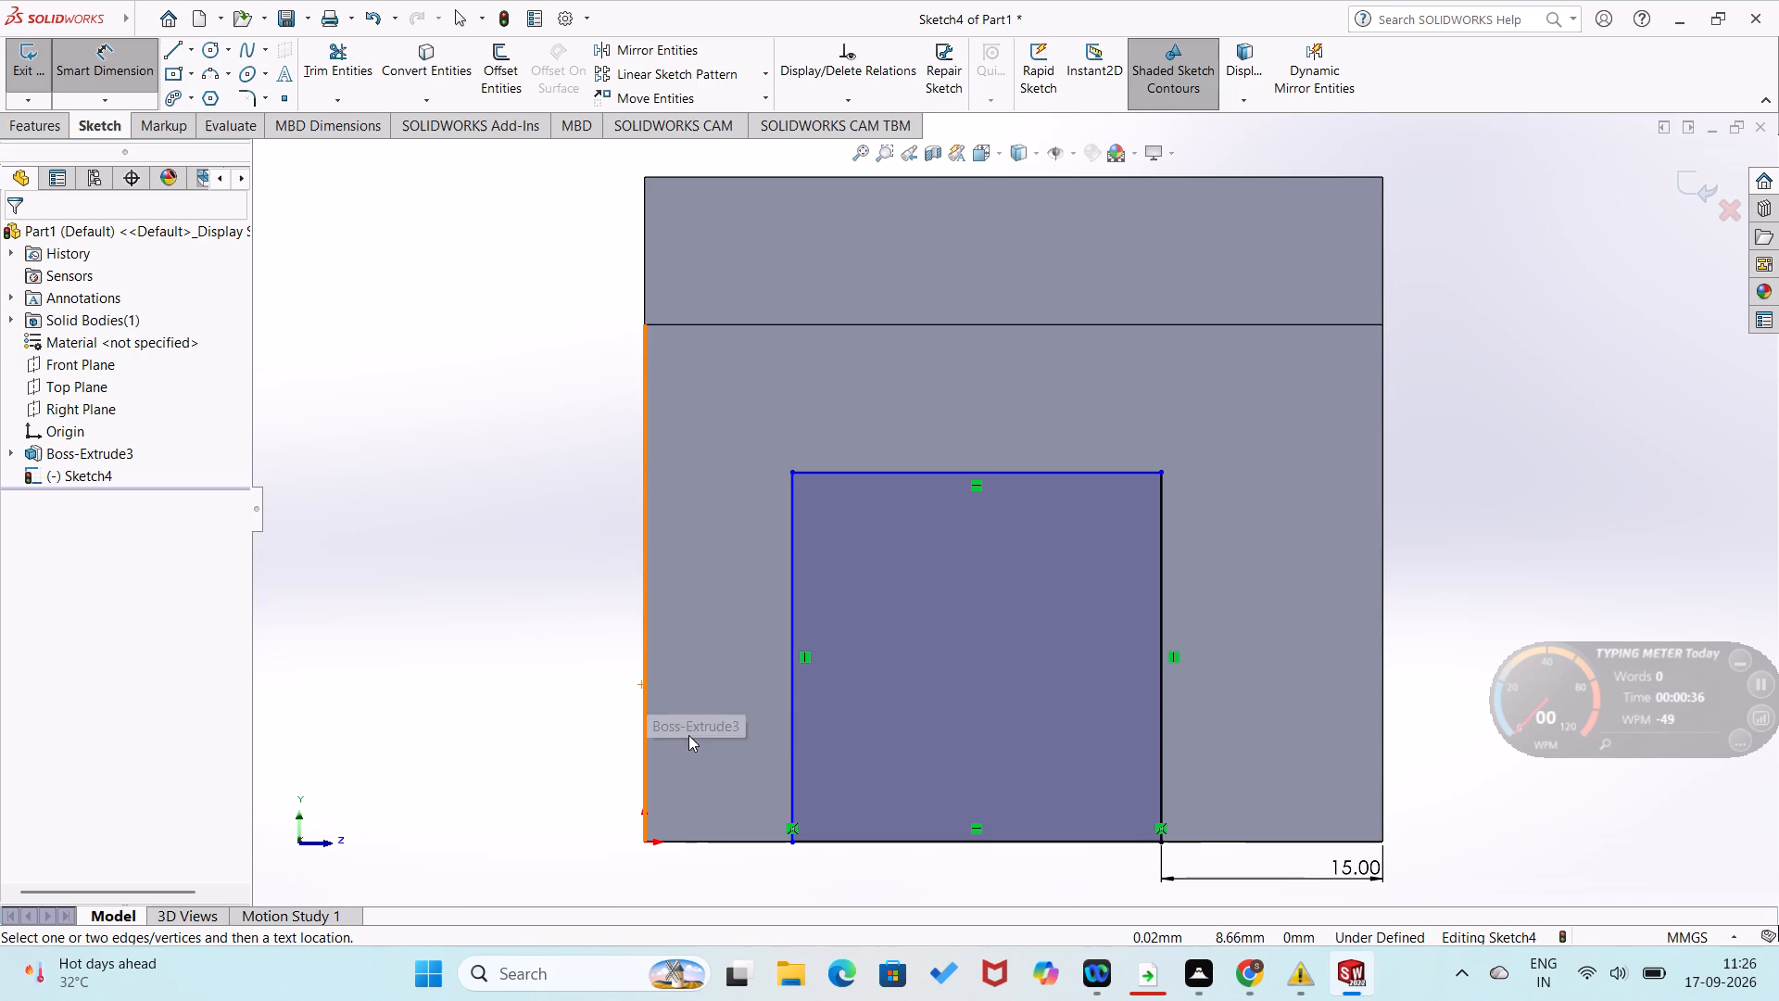
click(789, 724)
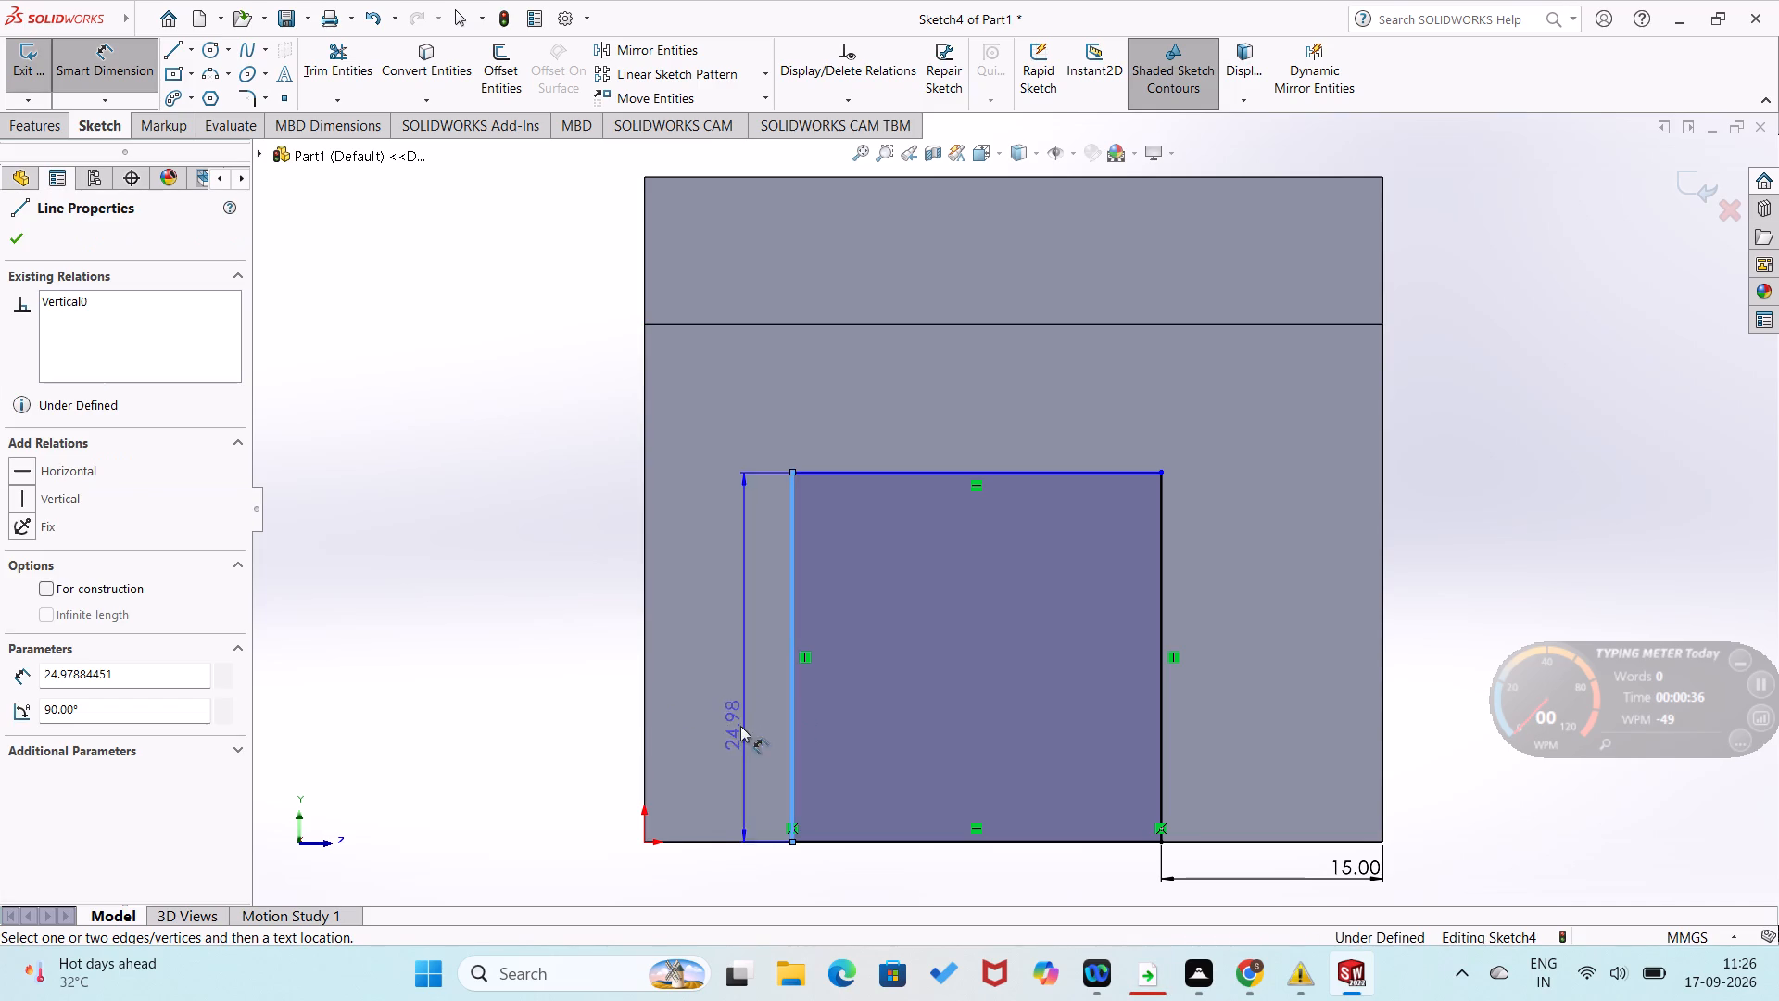
click(646, 715)
click(722, 879)
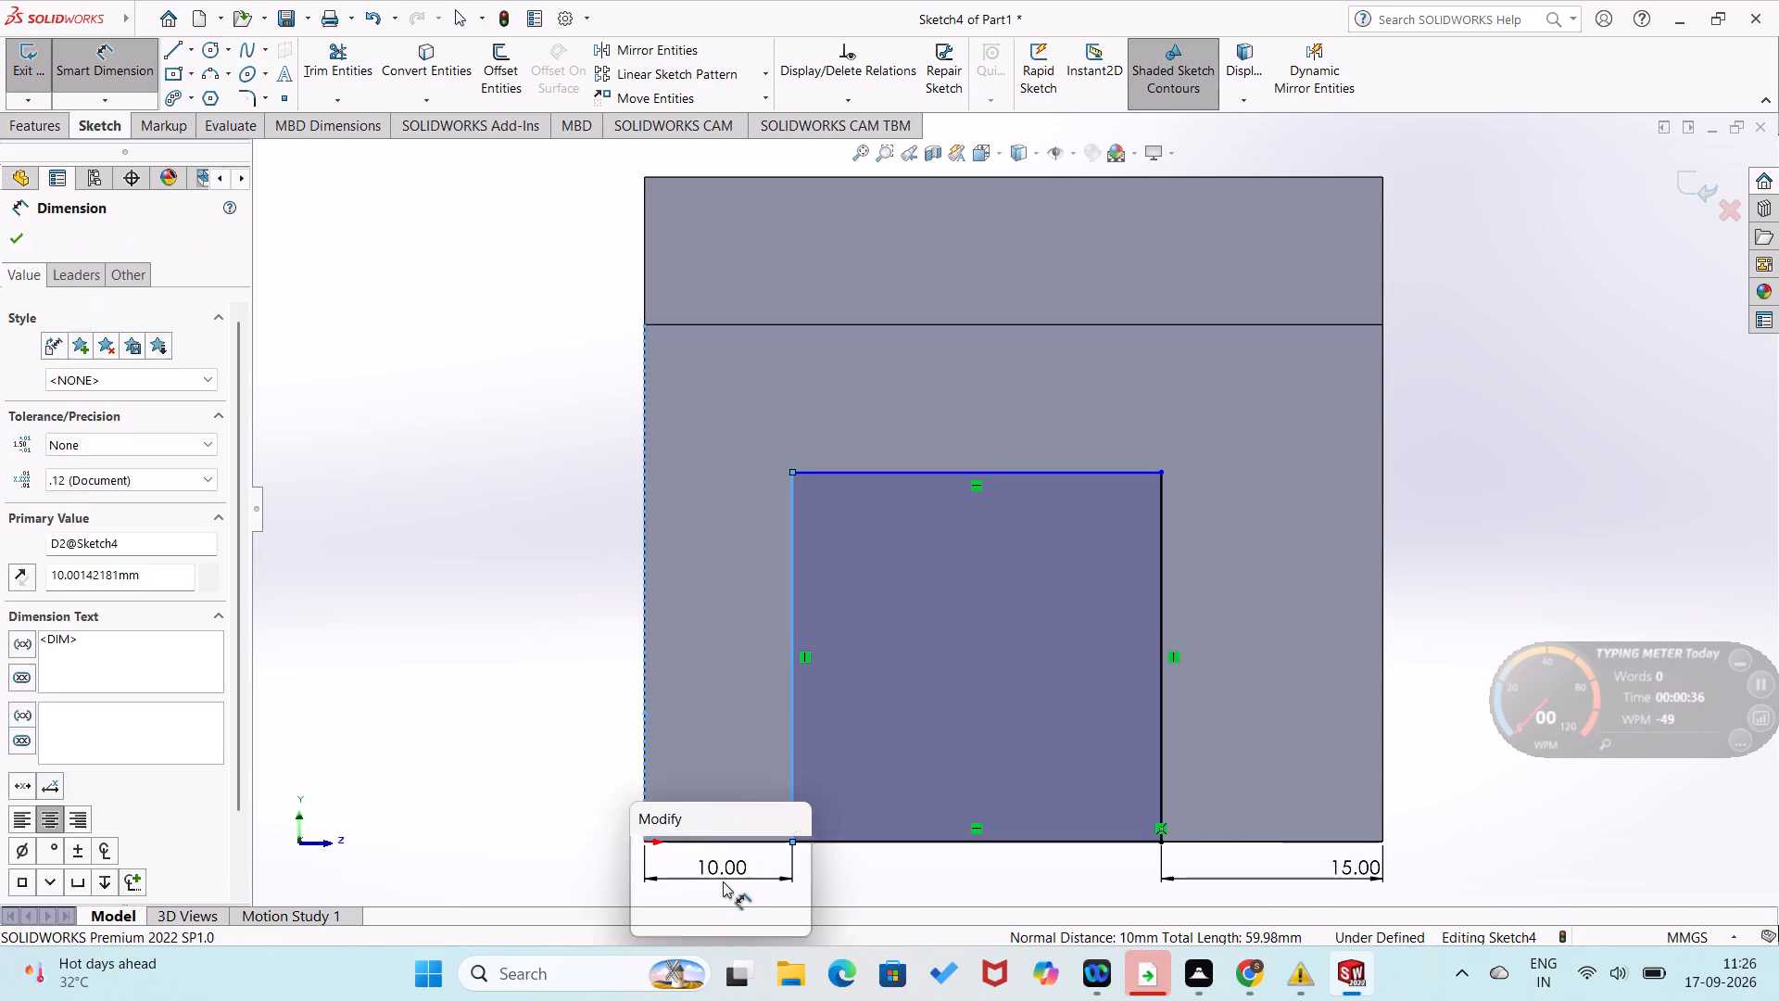
text(15)
key(Return)
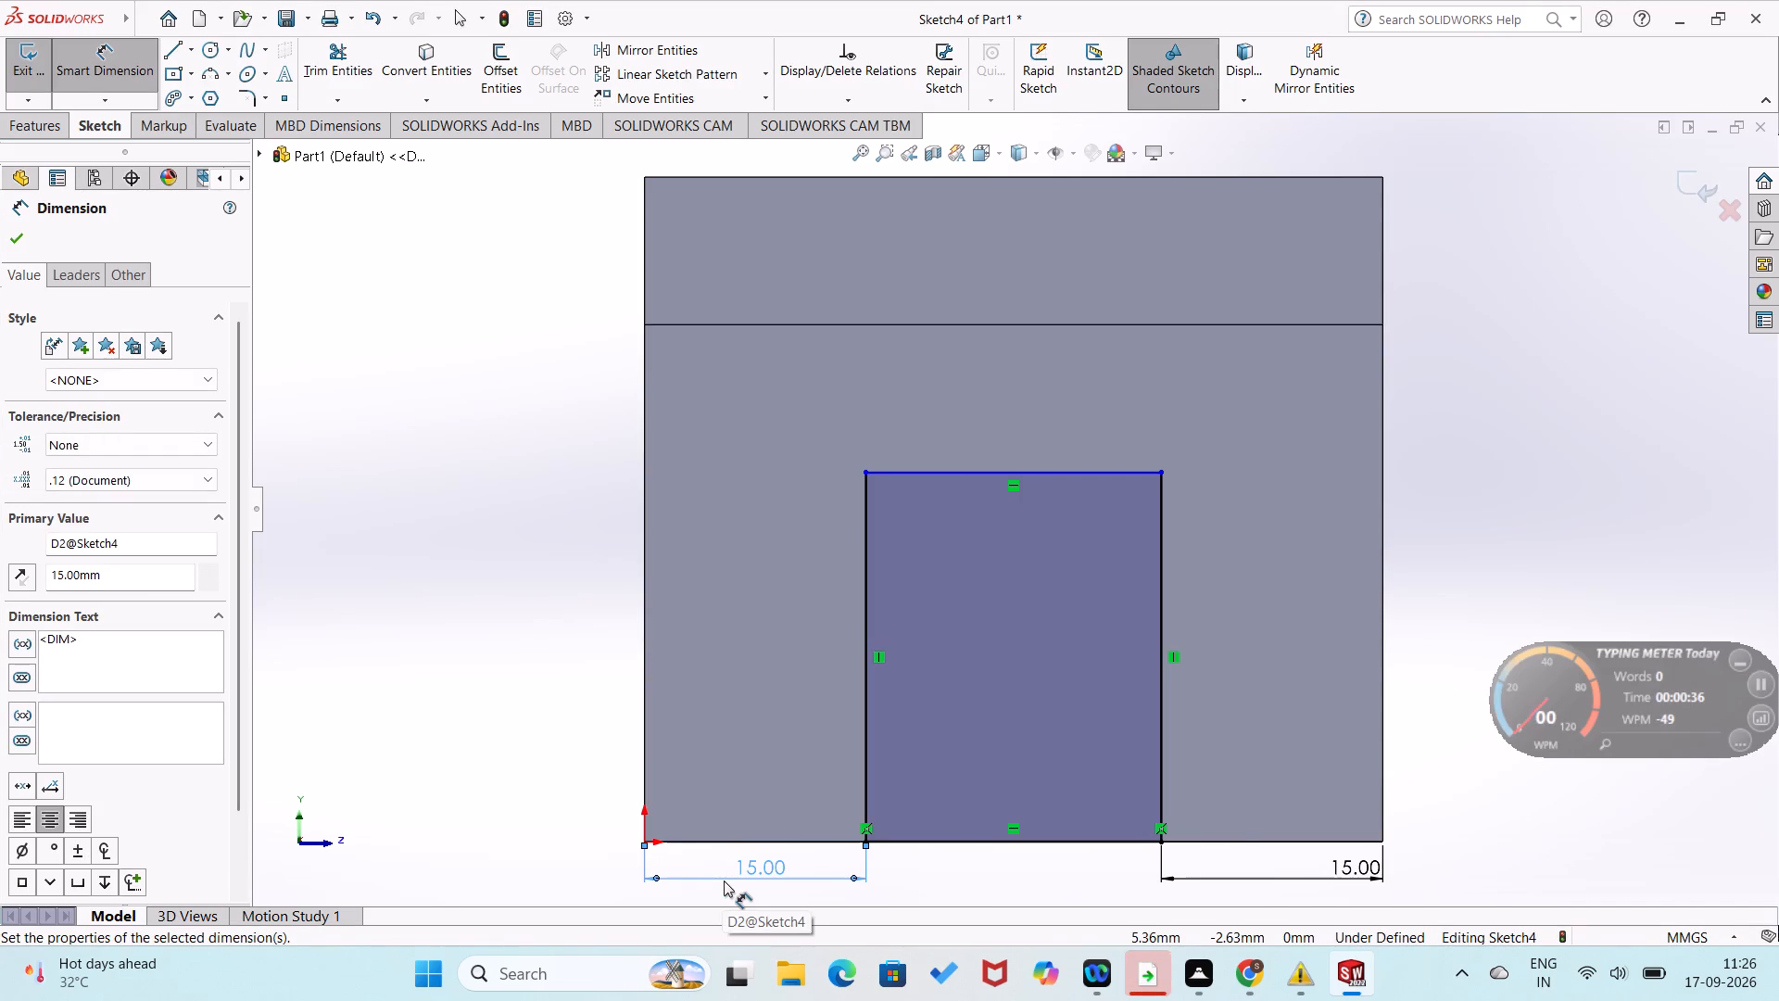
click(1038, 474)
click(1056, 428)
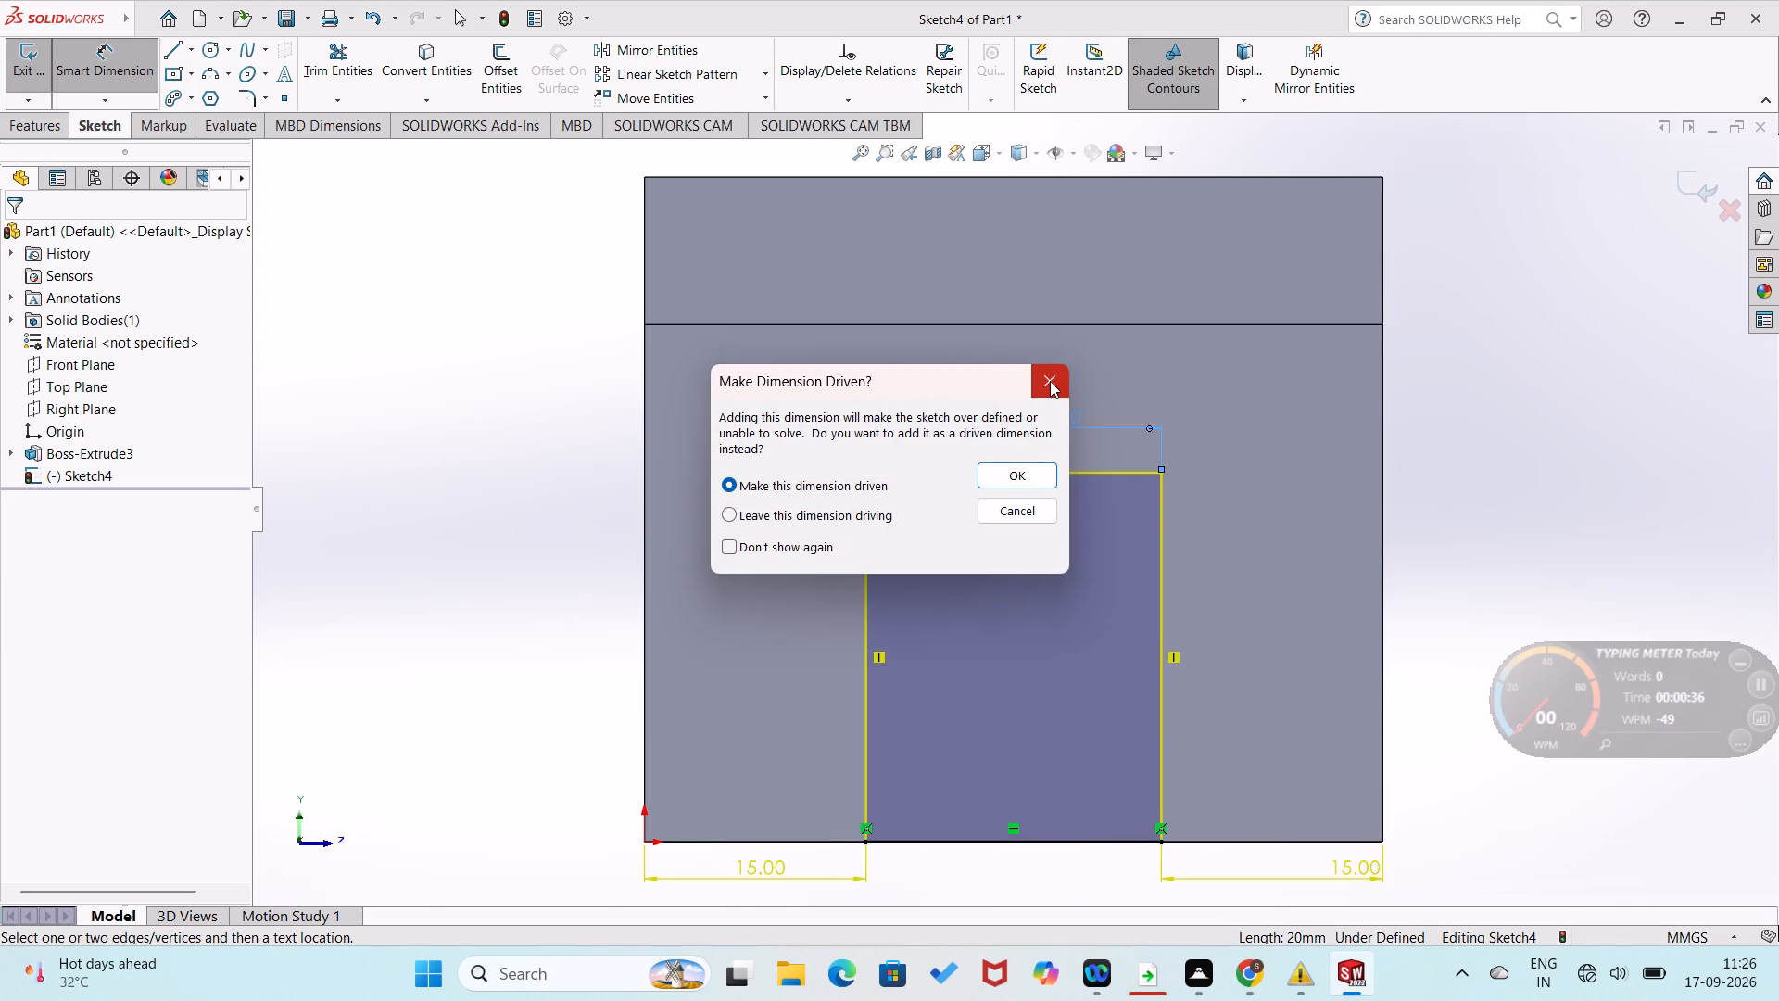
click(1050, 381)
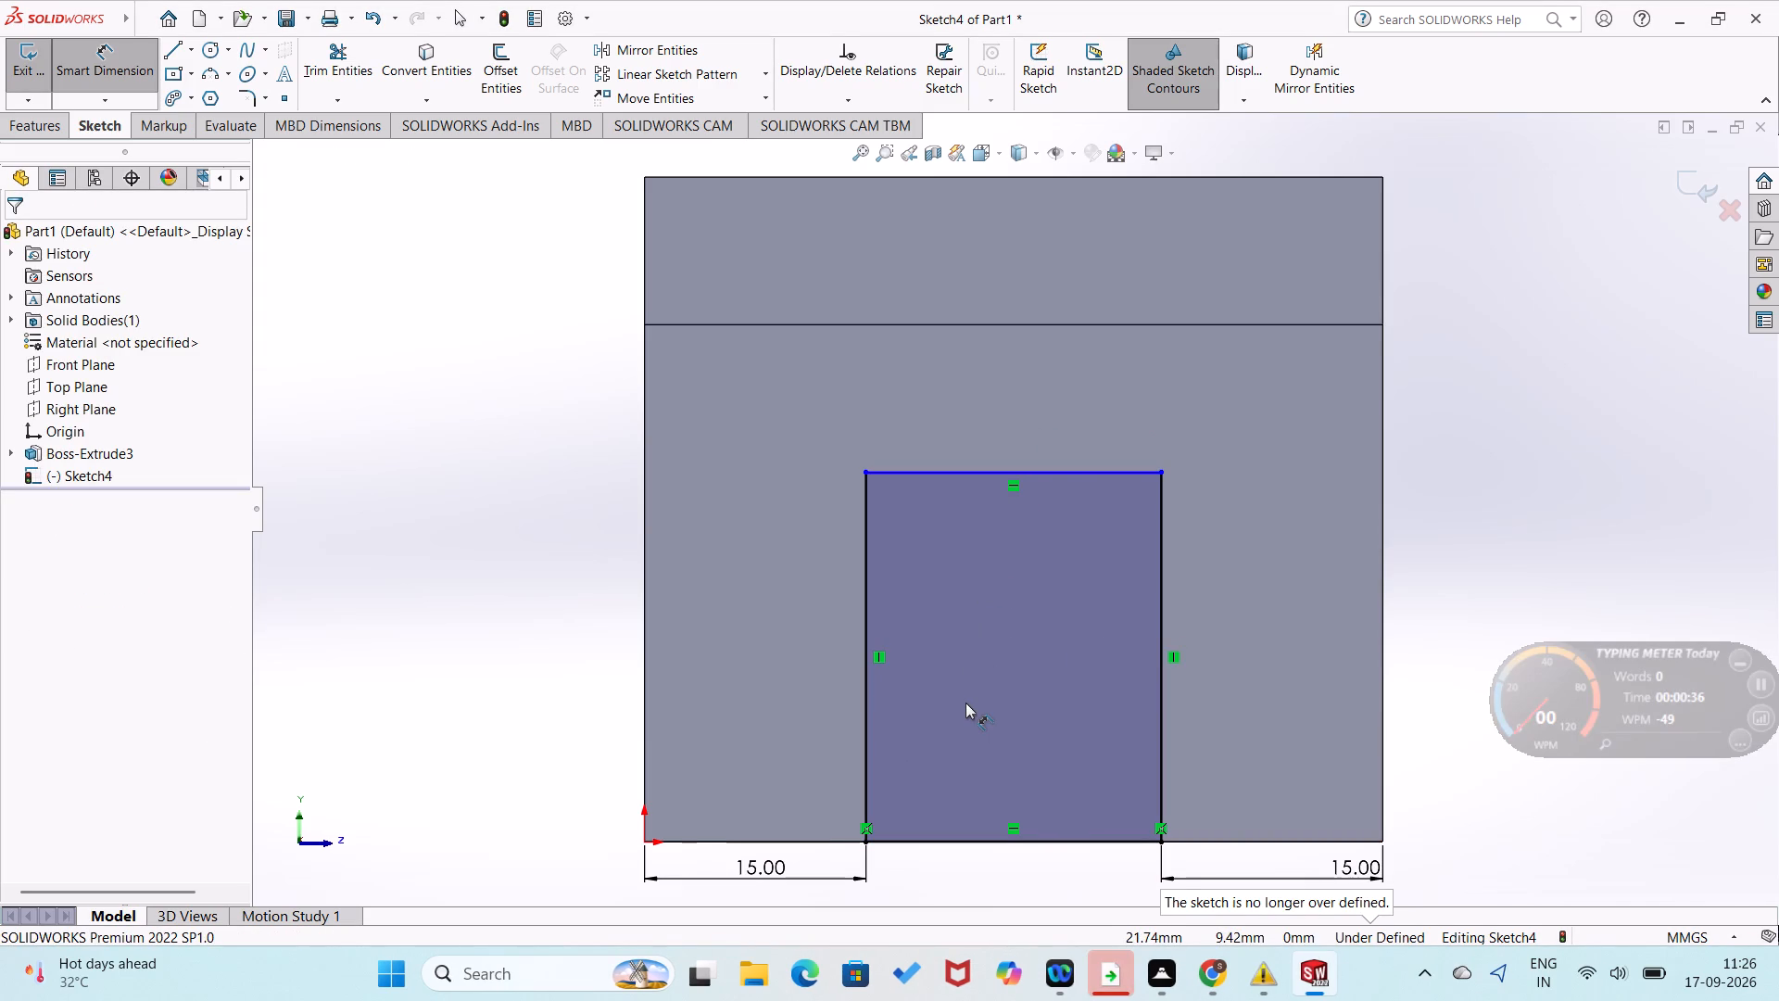
Dimension the rectangle's height between its bottom and top lines to 35 mm.
click(981, 840)
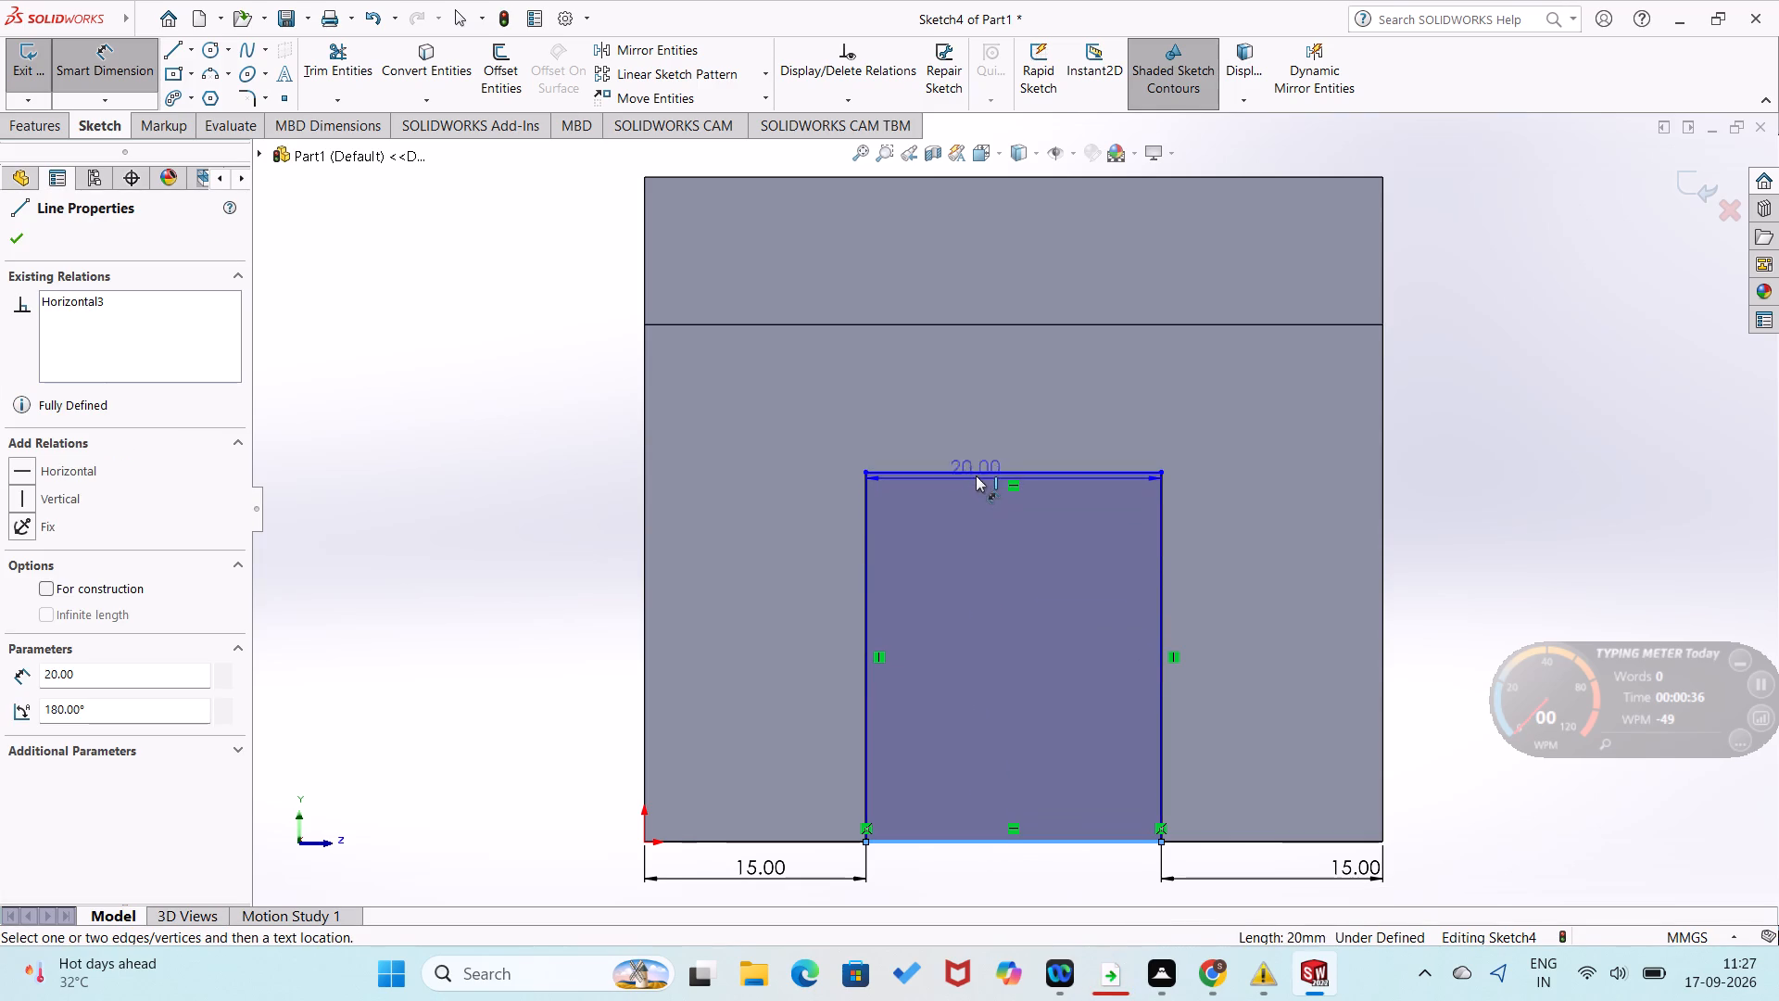
click(976, 470)
click(607, 627)
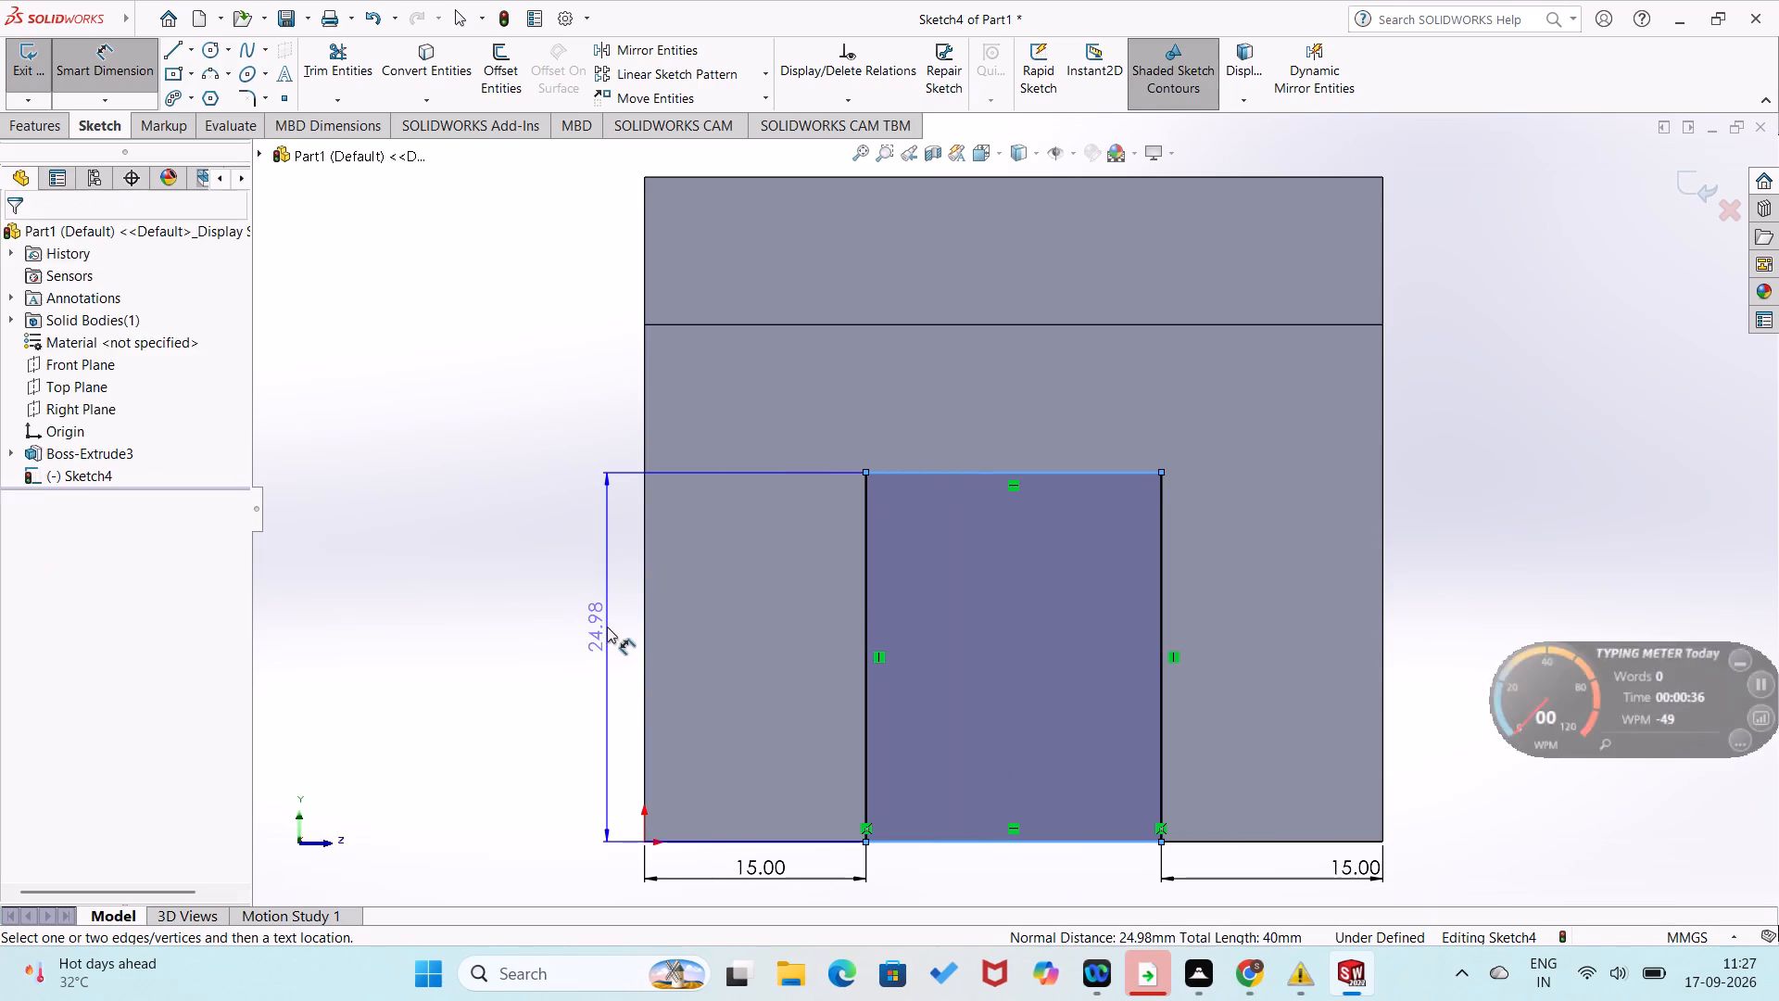
text(35)
key(Return)
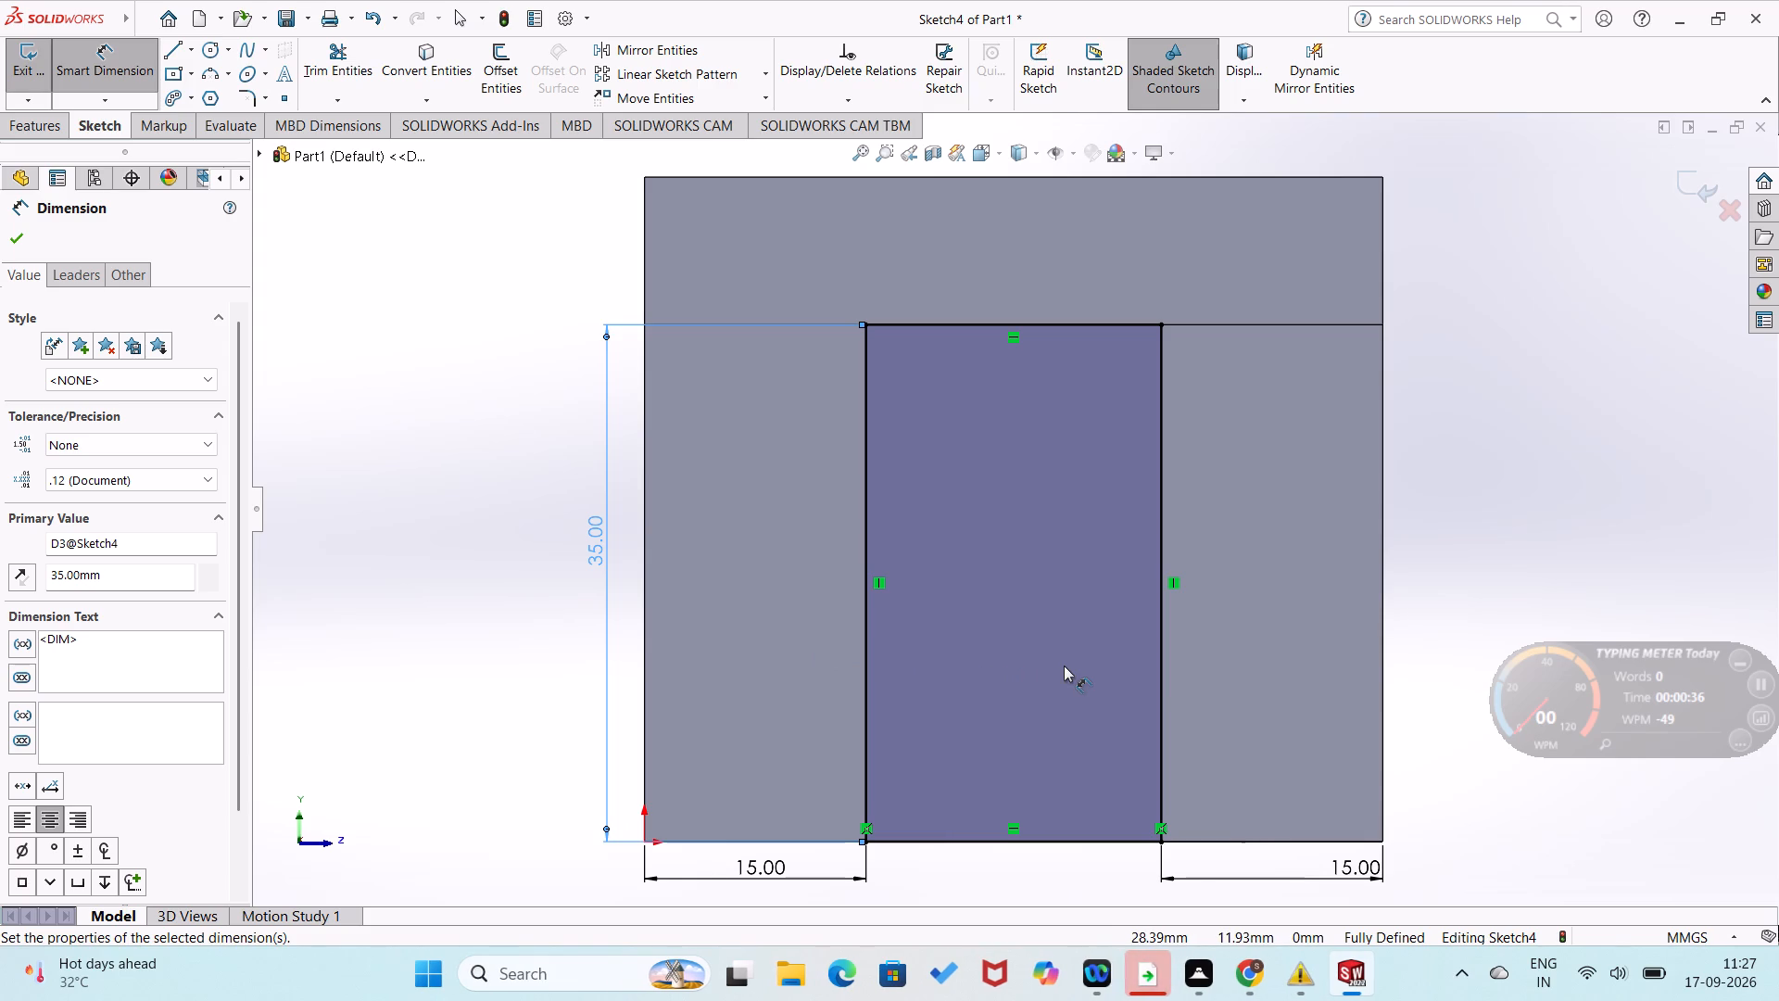
click(525, 697)
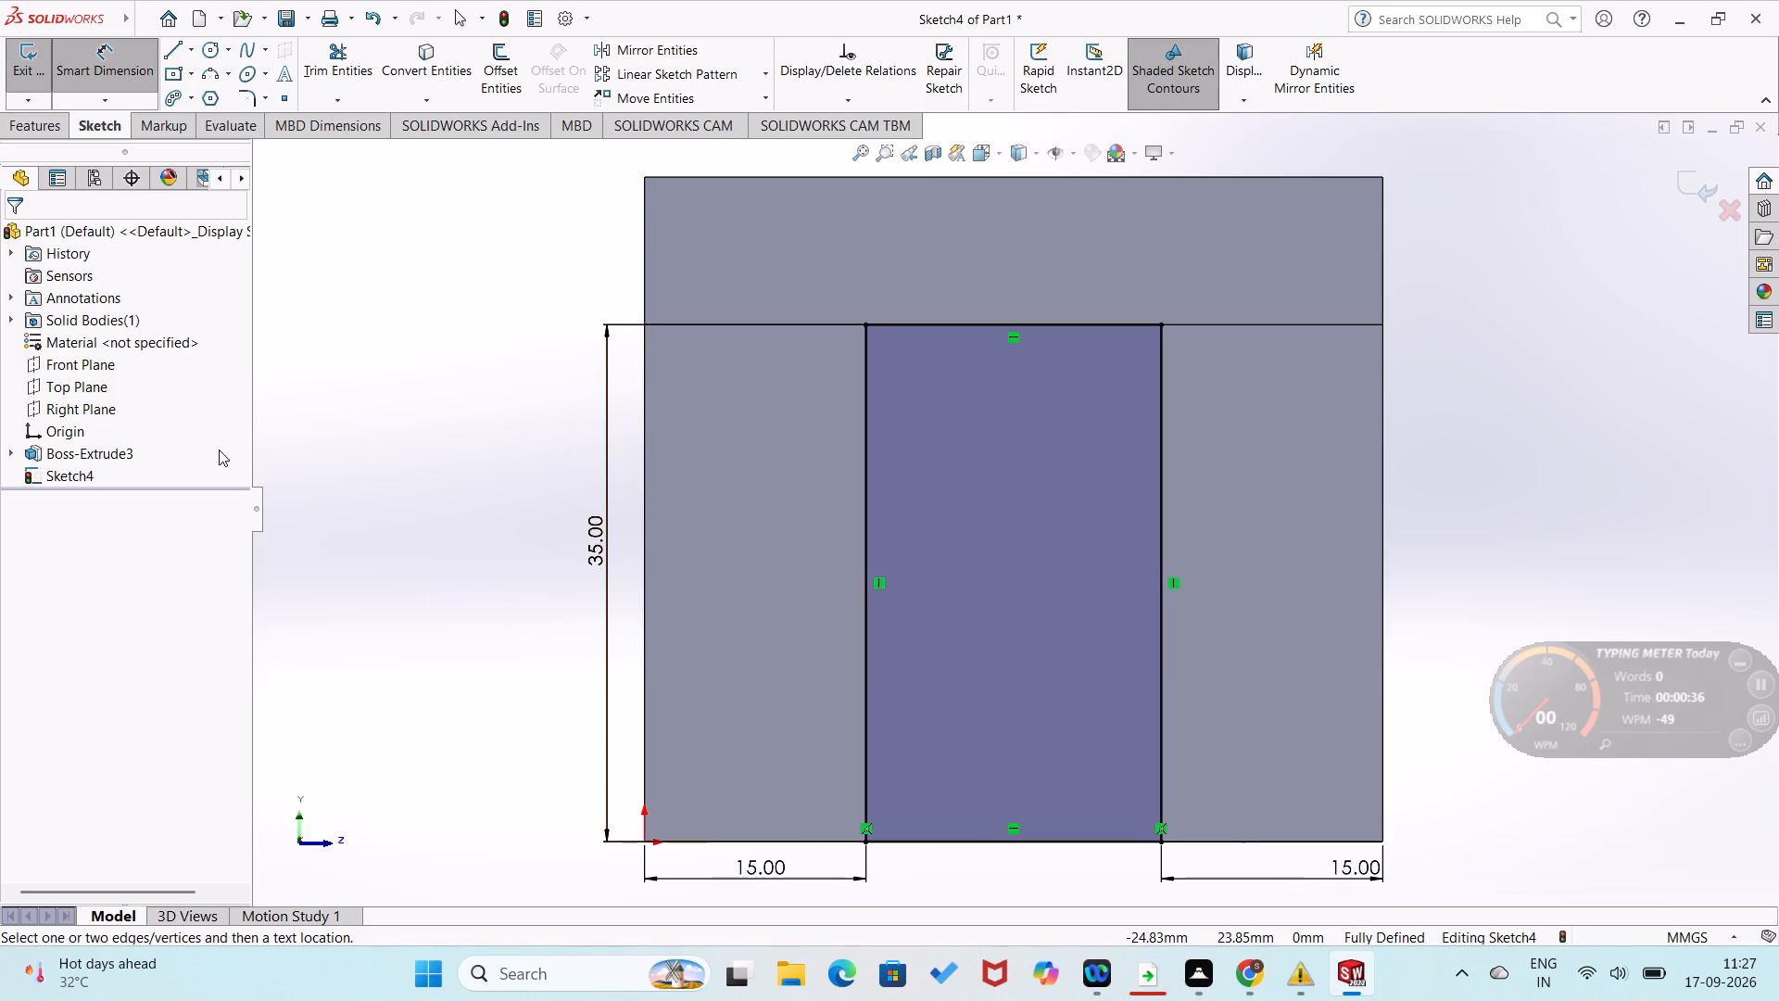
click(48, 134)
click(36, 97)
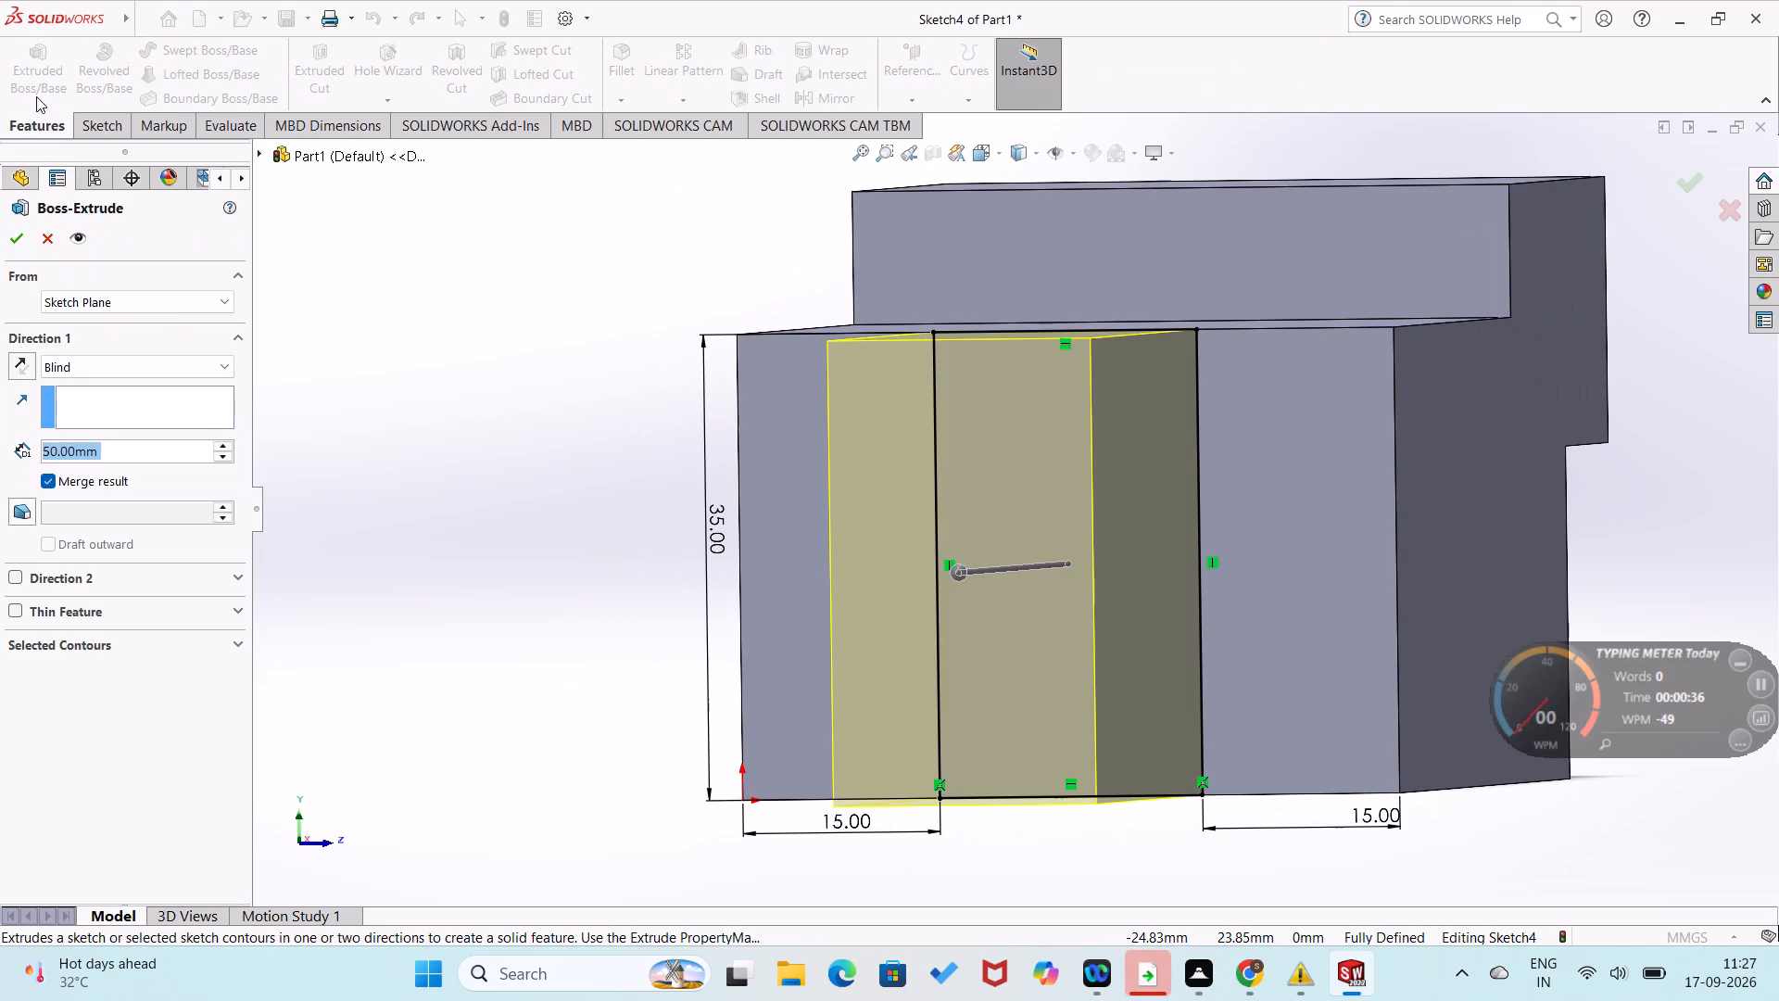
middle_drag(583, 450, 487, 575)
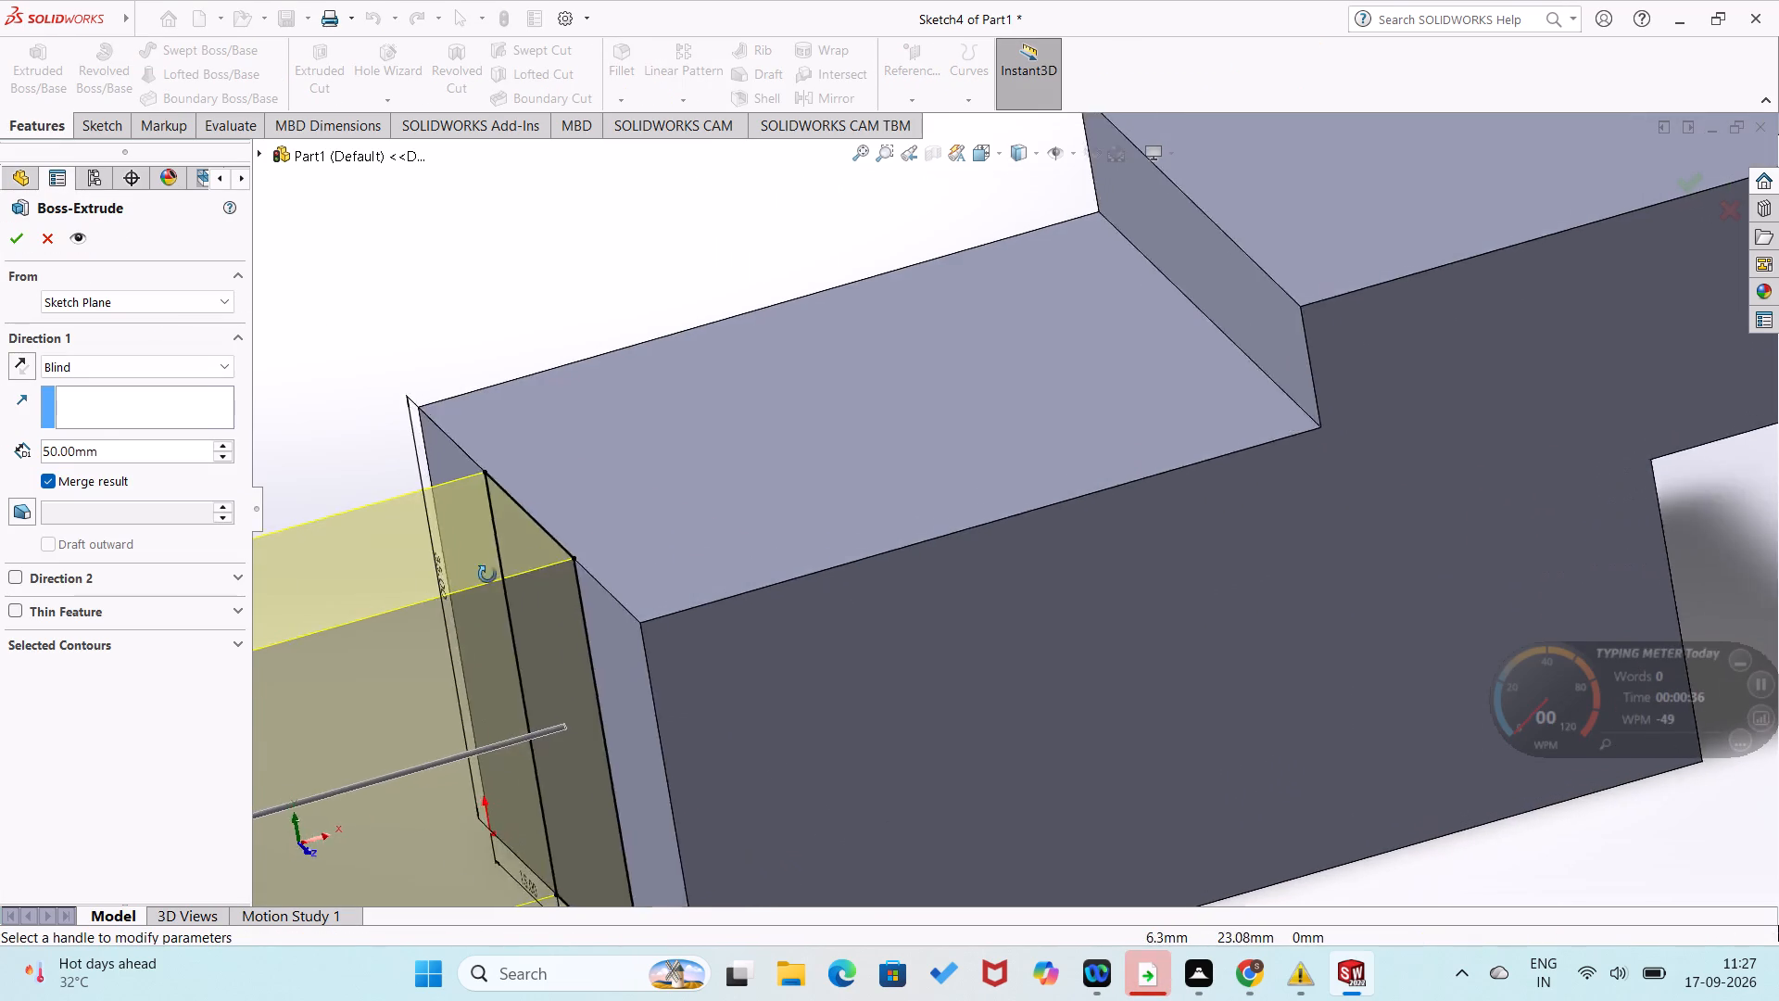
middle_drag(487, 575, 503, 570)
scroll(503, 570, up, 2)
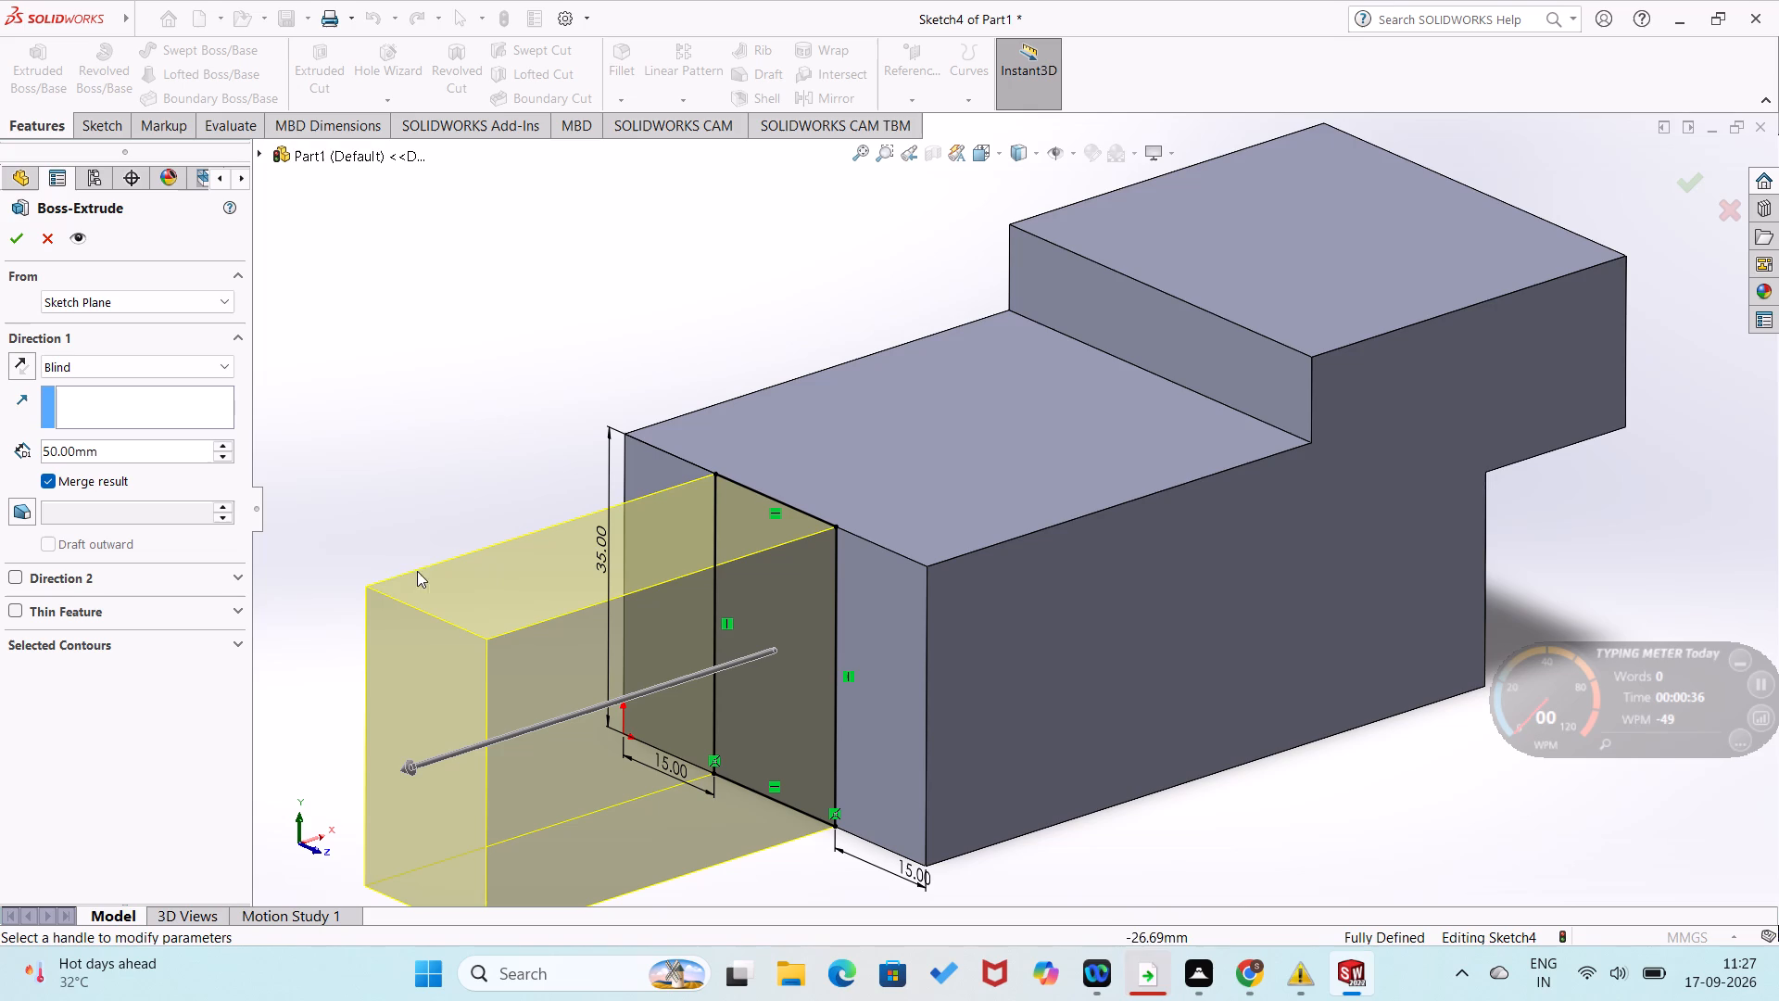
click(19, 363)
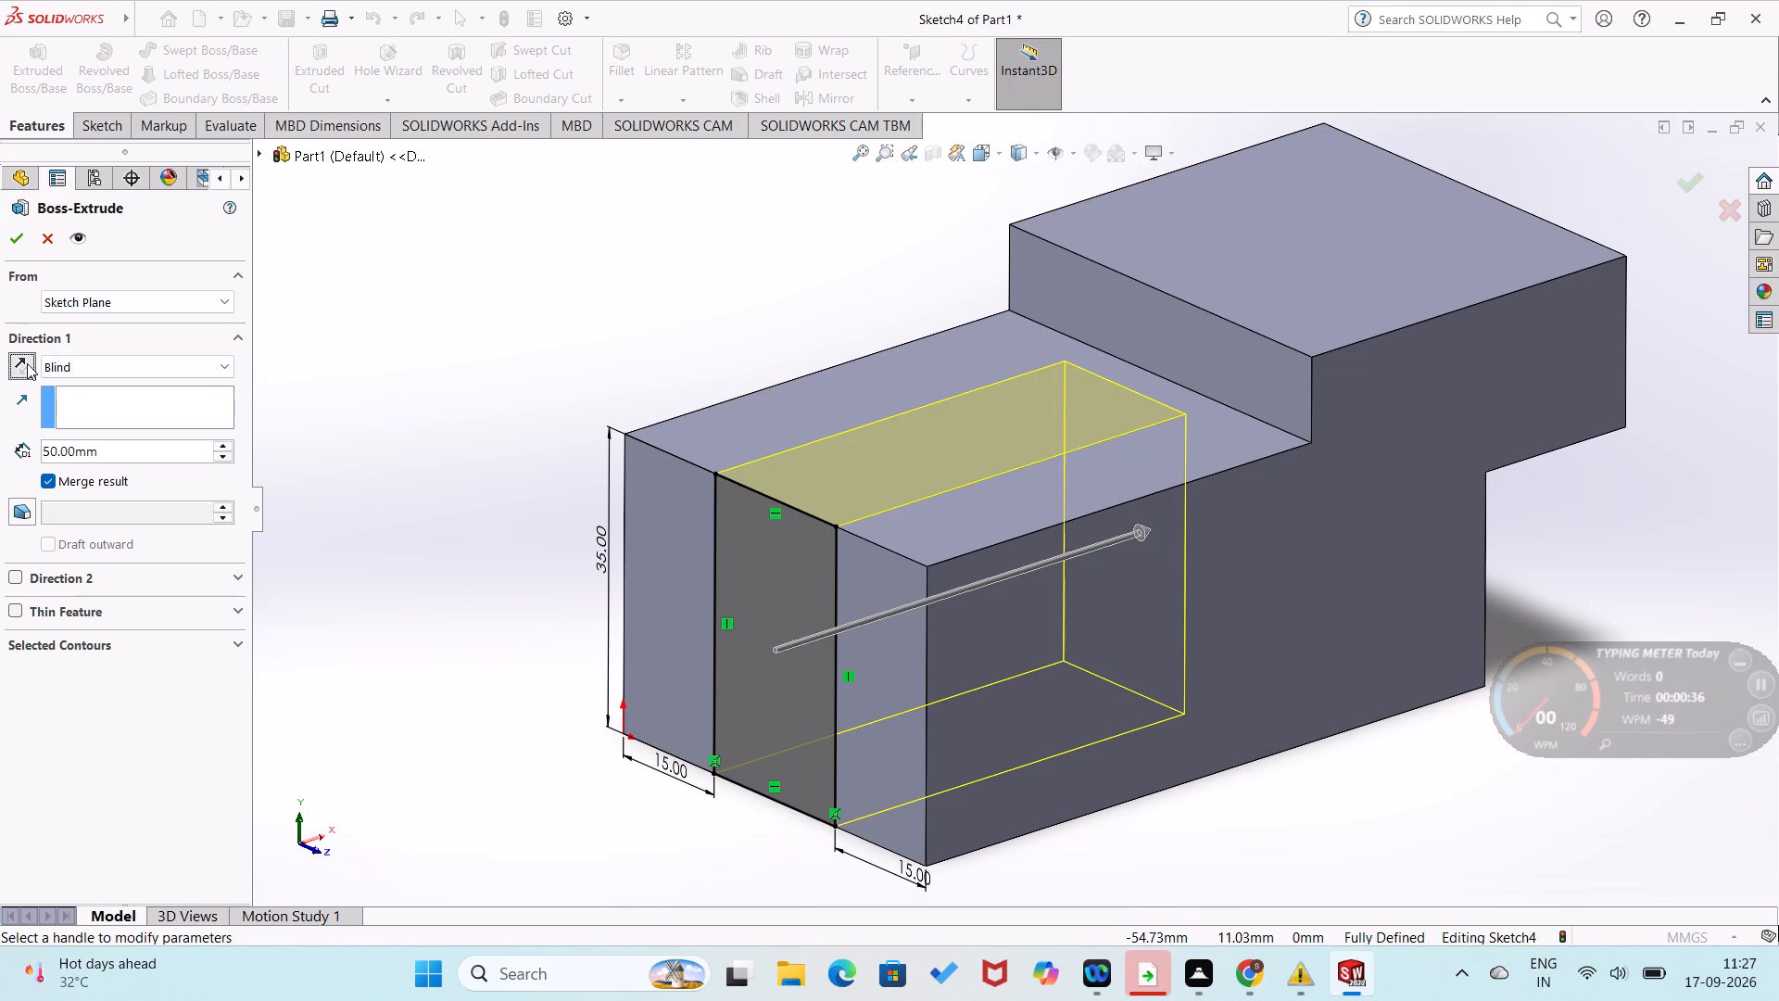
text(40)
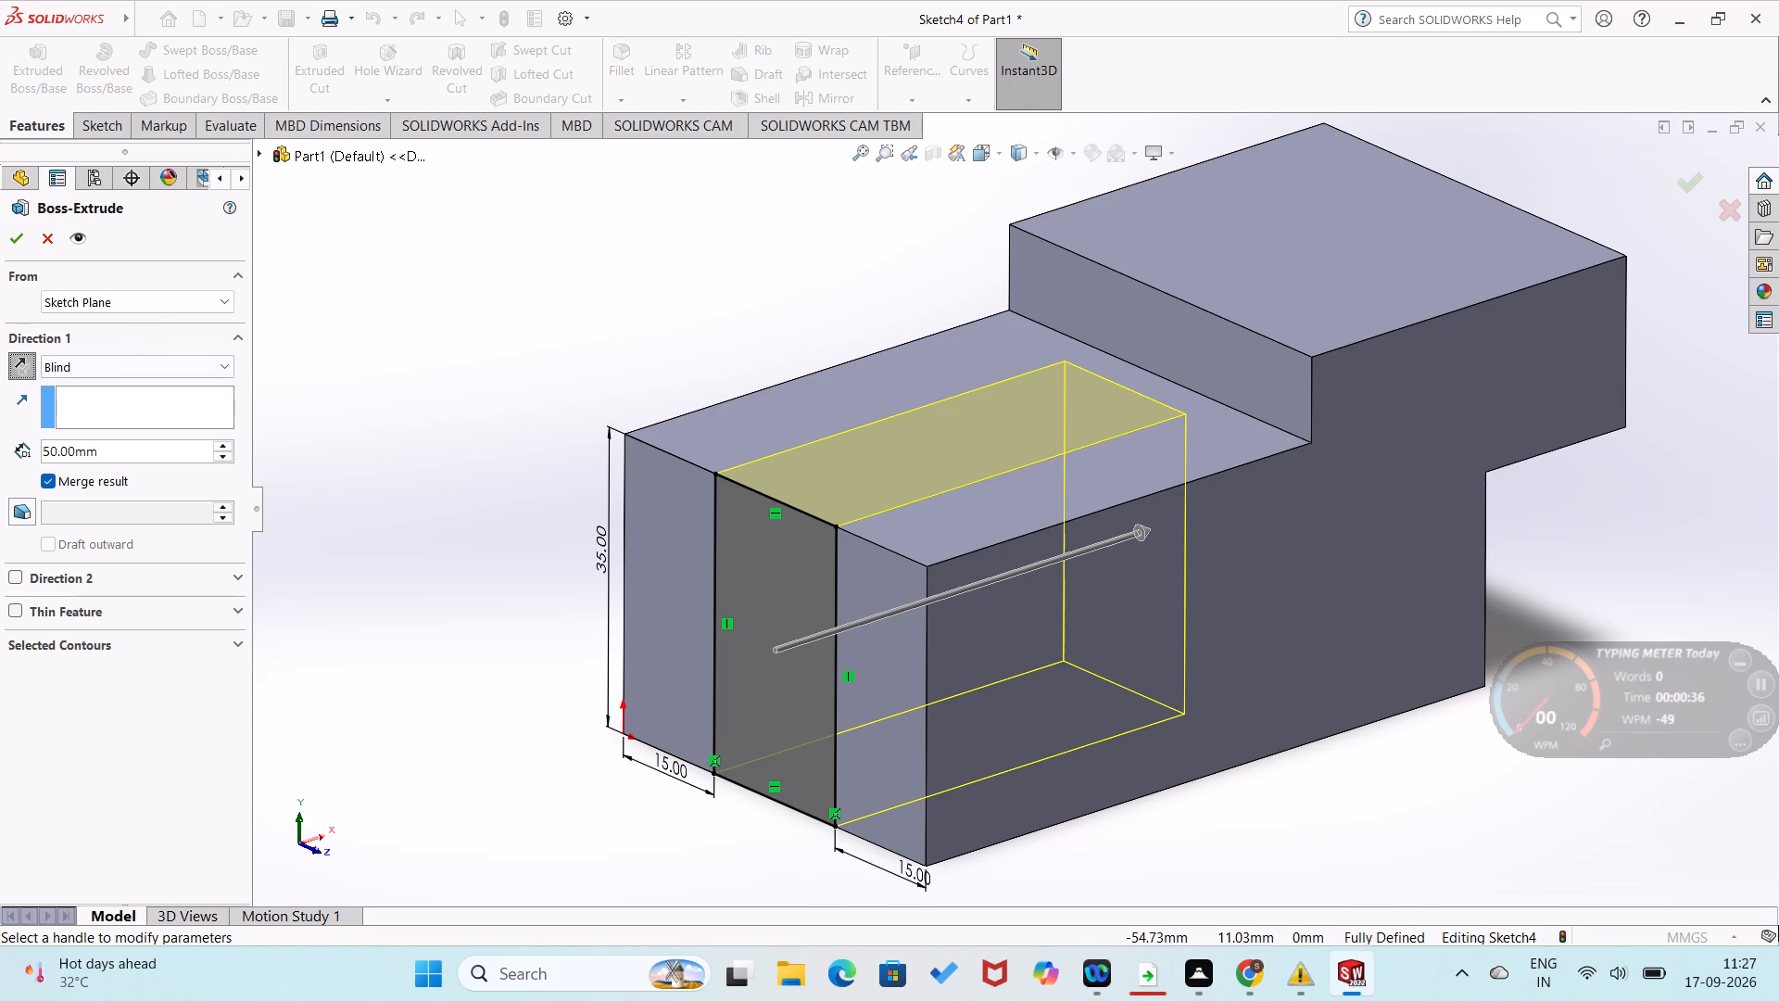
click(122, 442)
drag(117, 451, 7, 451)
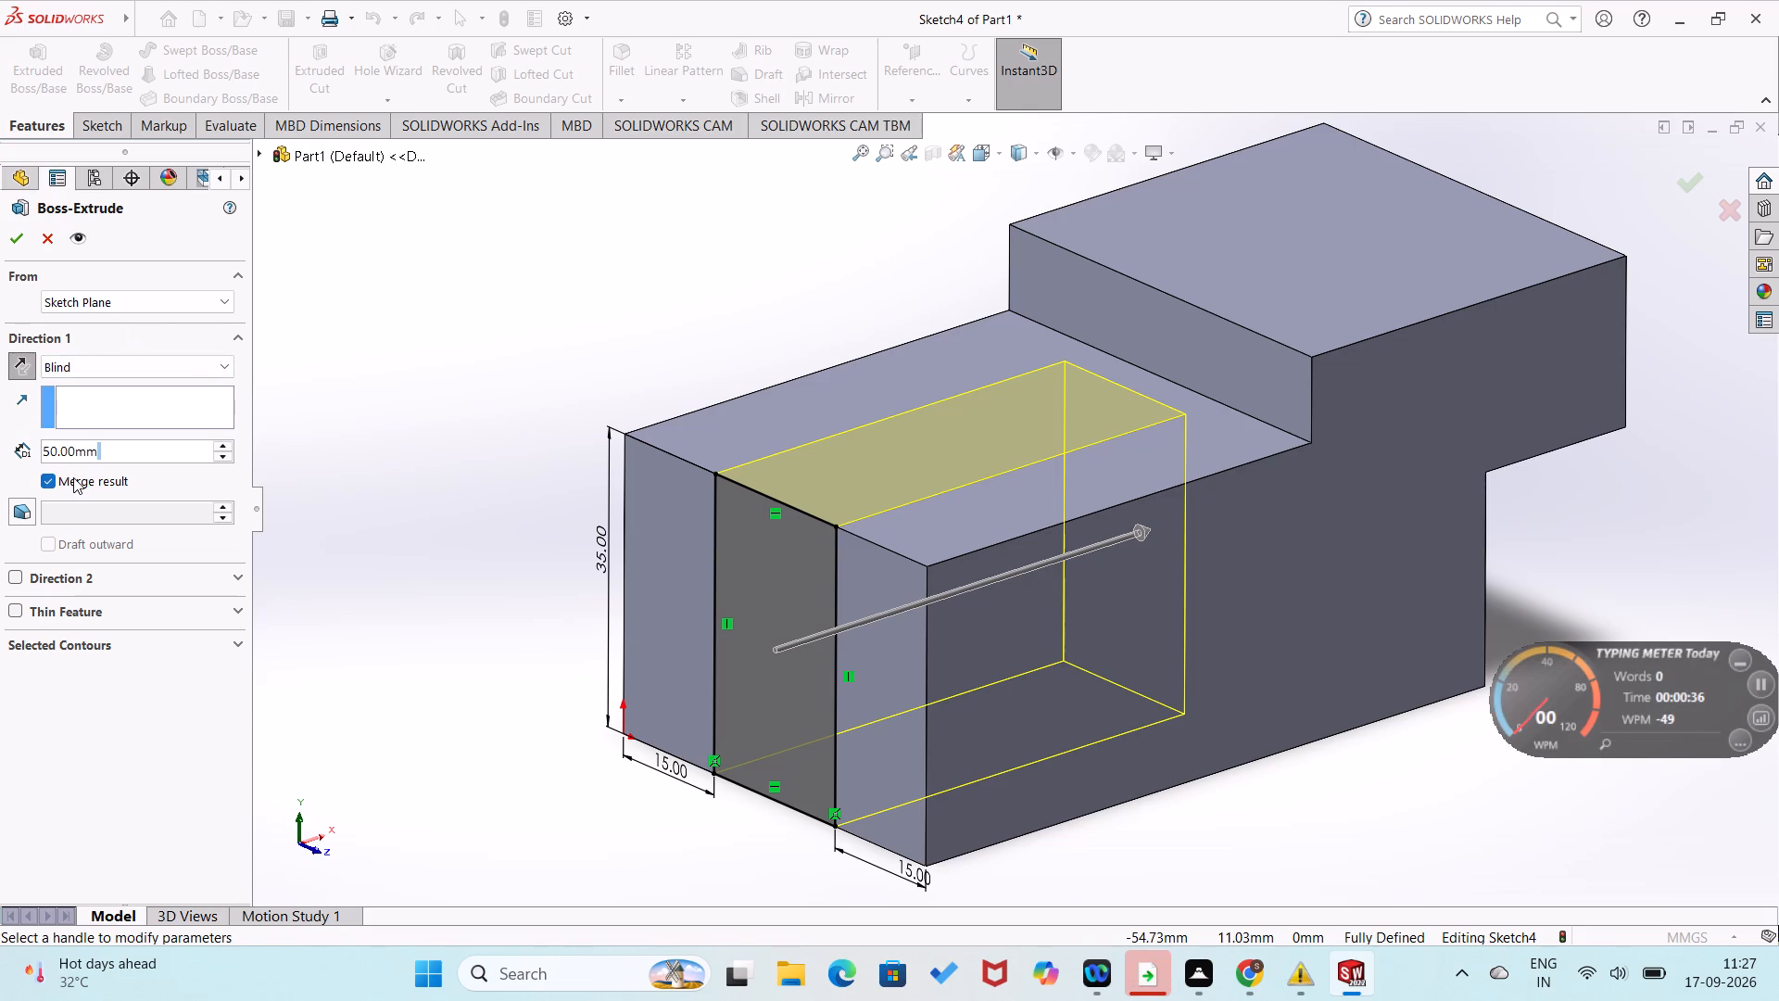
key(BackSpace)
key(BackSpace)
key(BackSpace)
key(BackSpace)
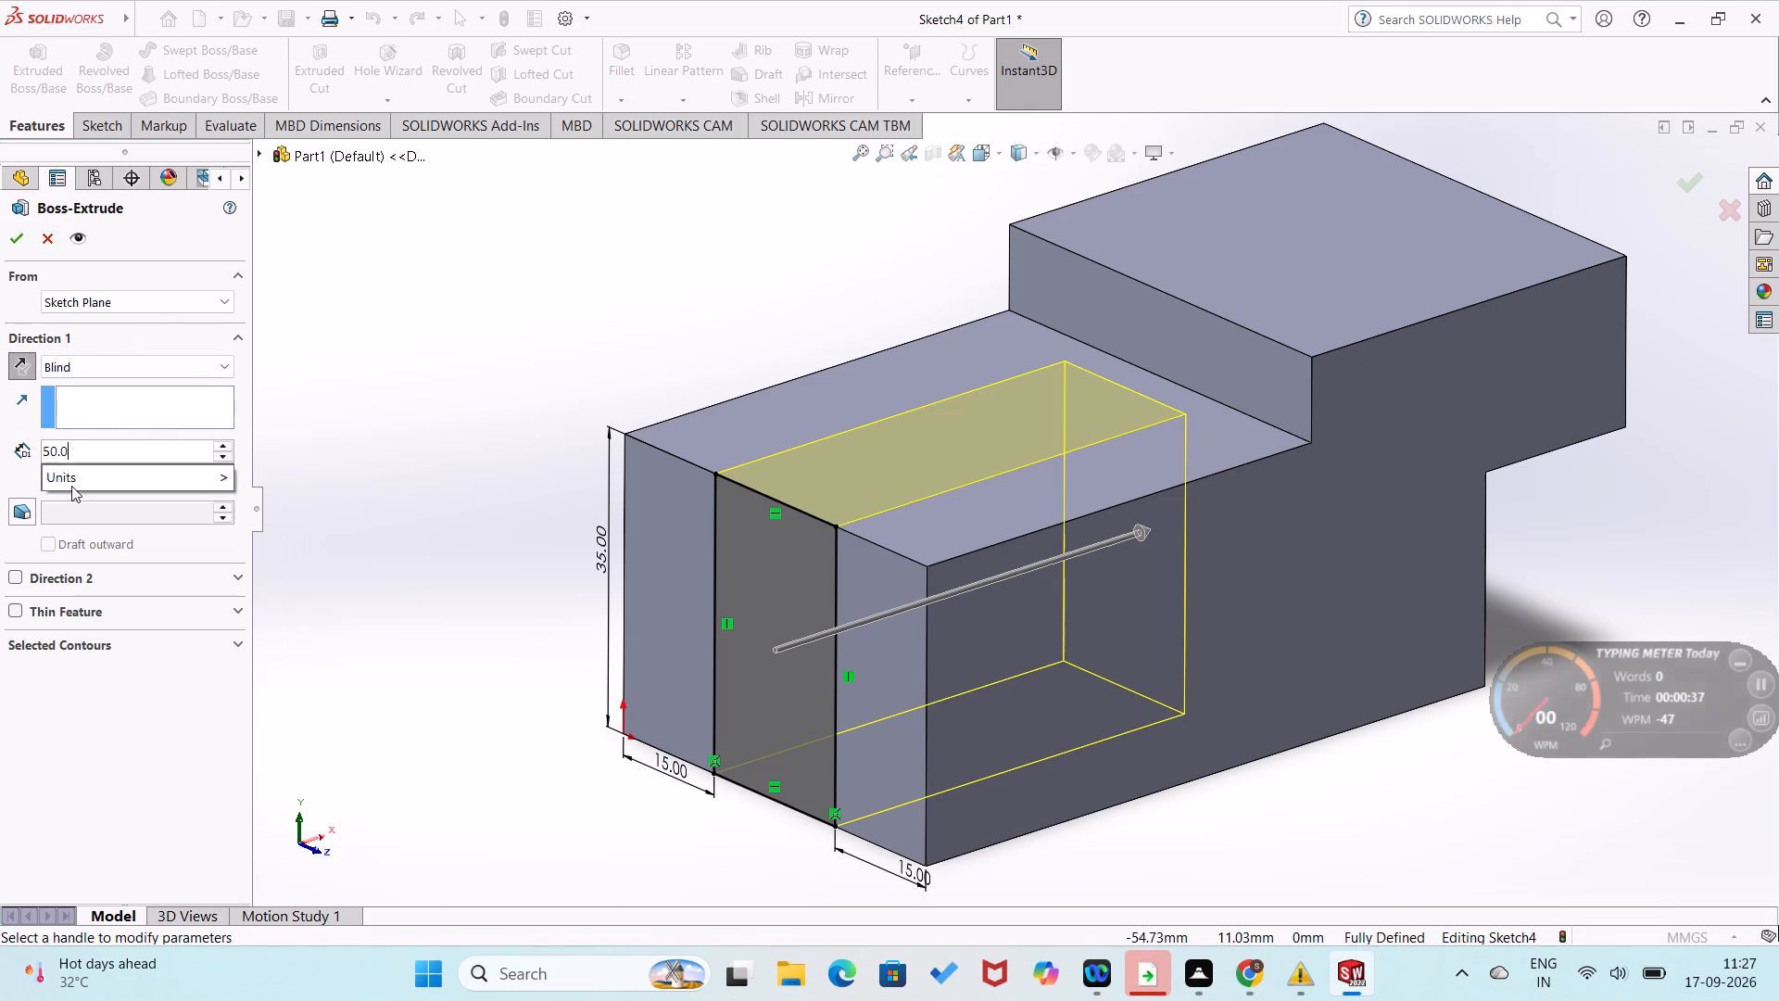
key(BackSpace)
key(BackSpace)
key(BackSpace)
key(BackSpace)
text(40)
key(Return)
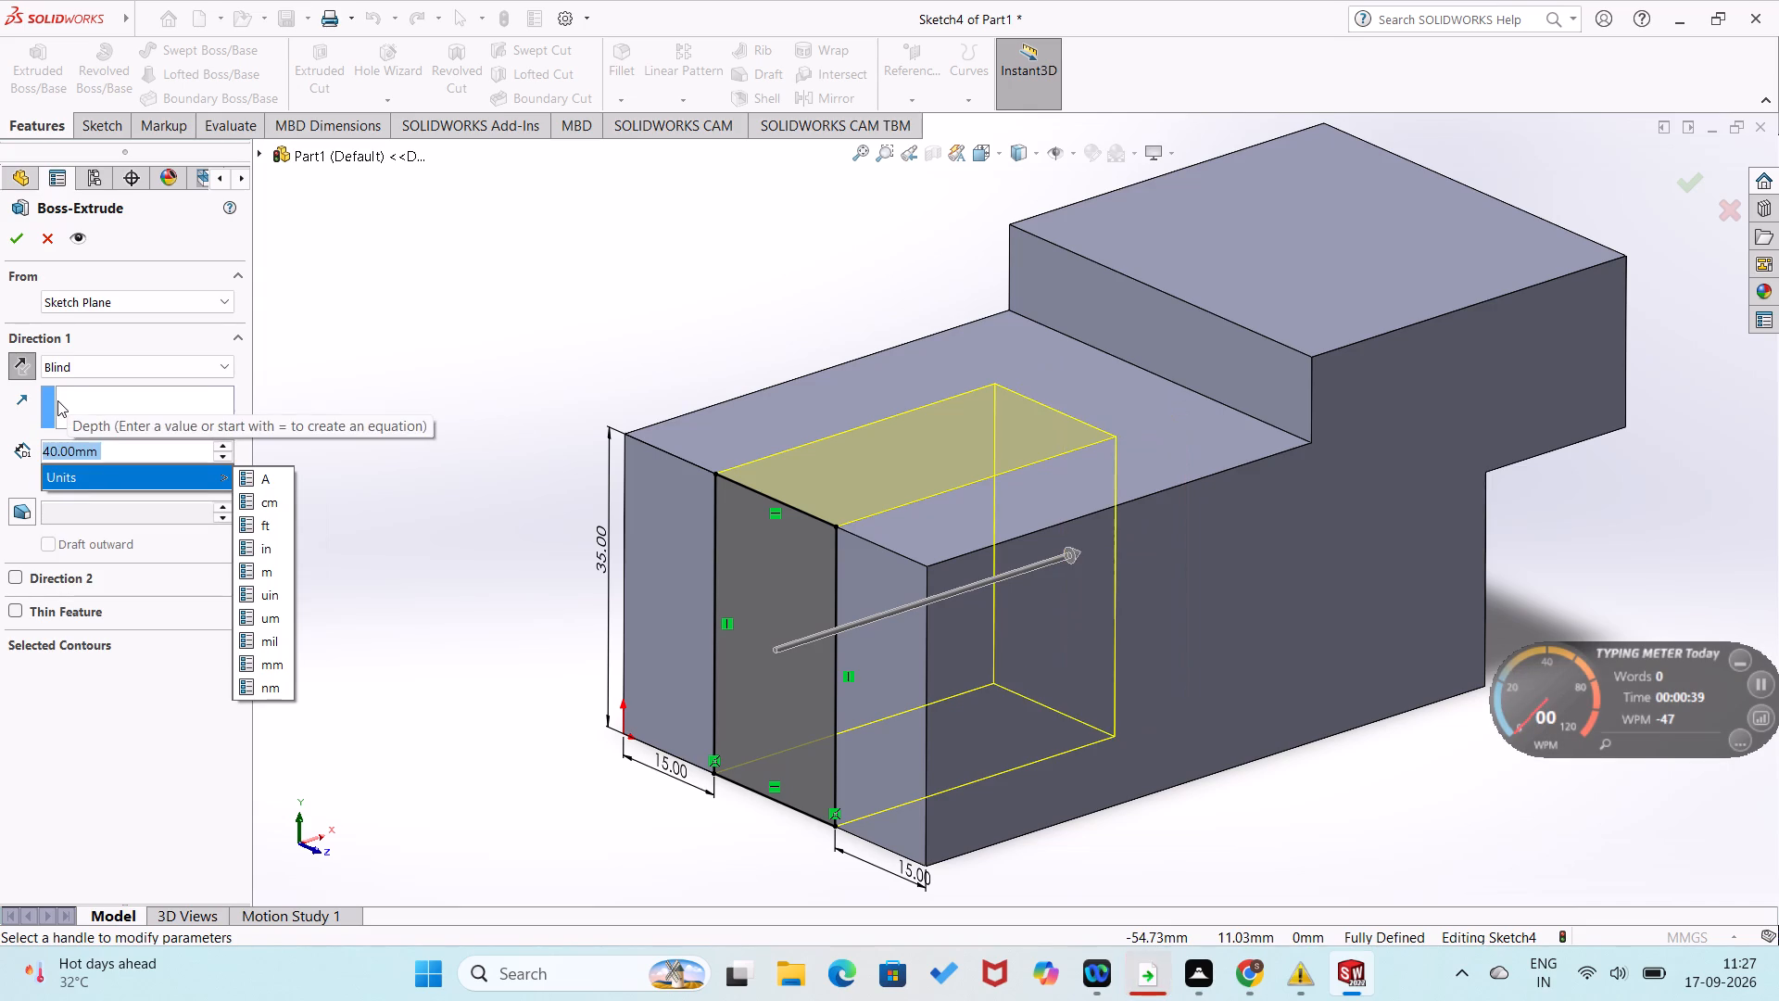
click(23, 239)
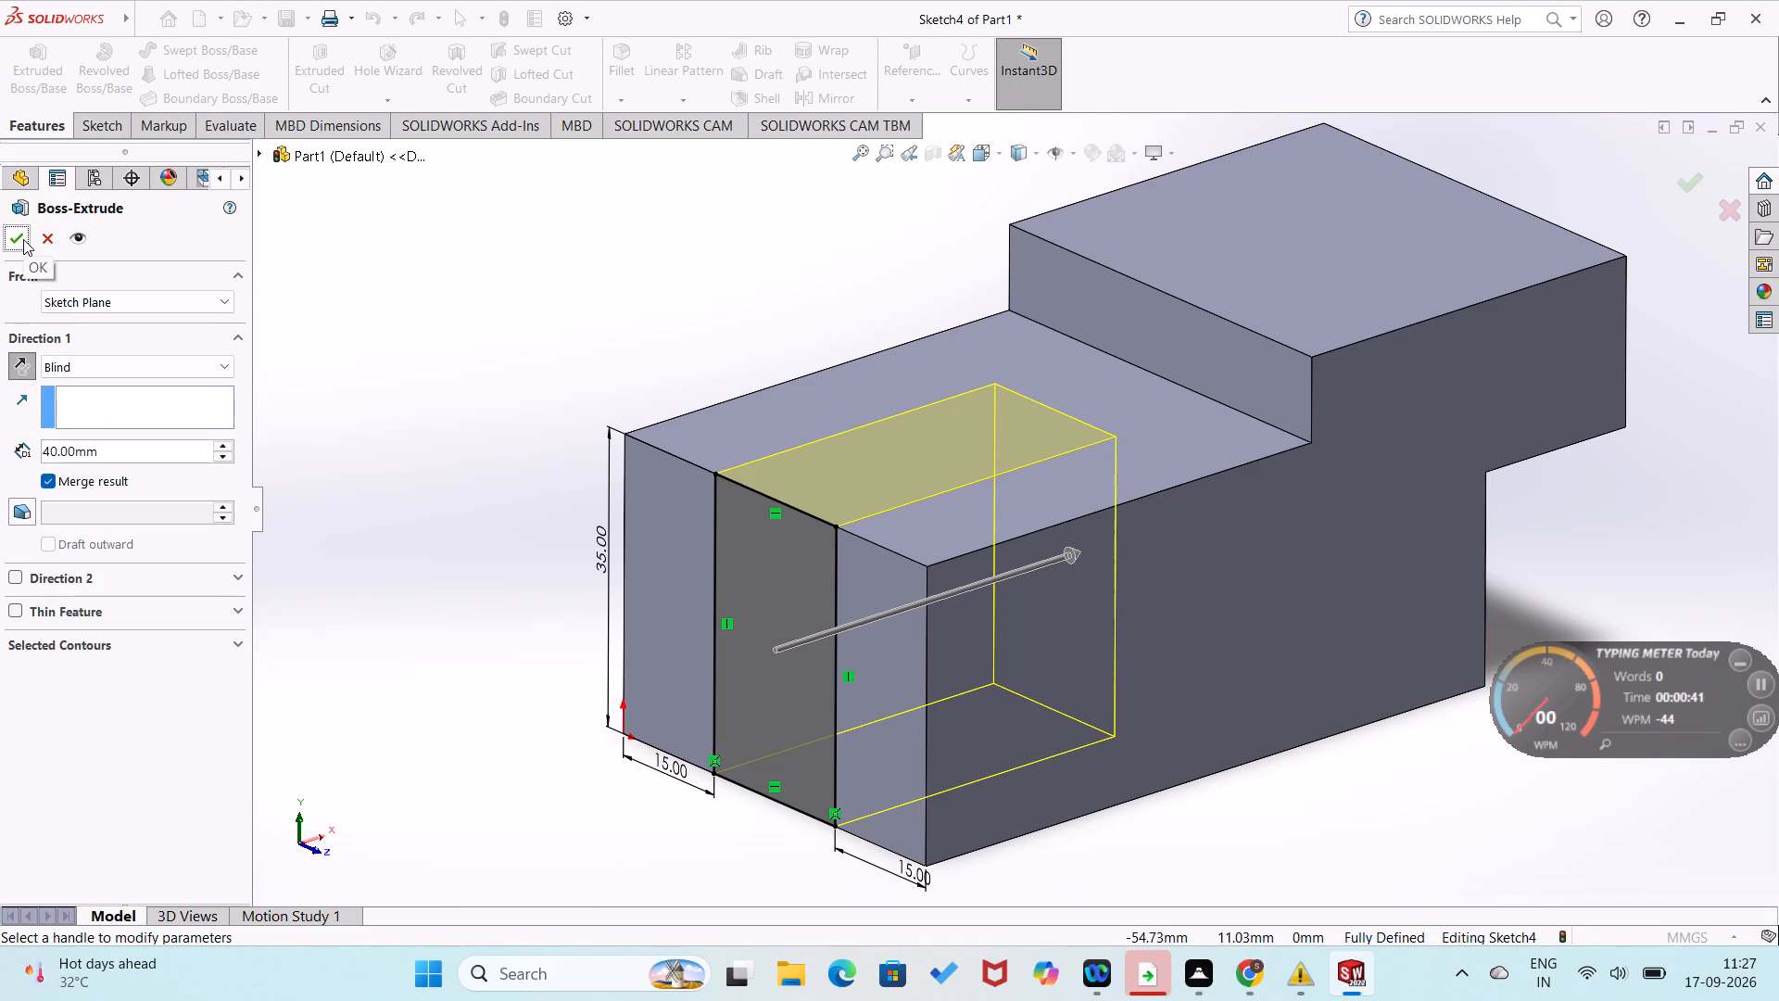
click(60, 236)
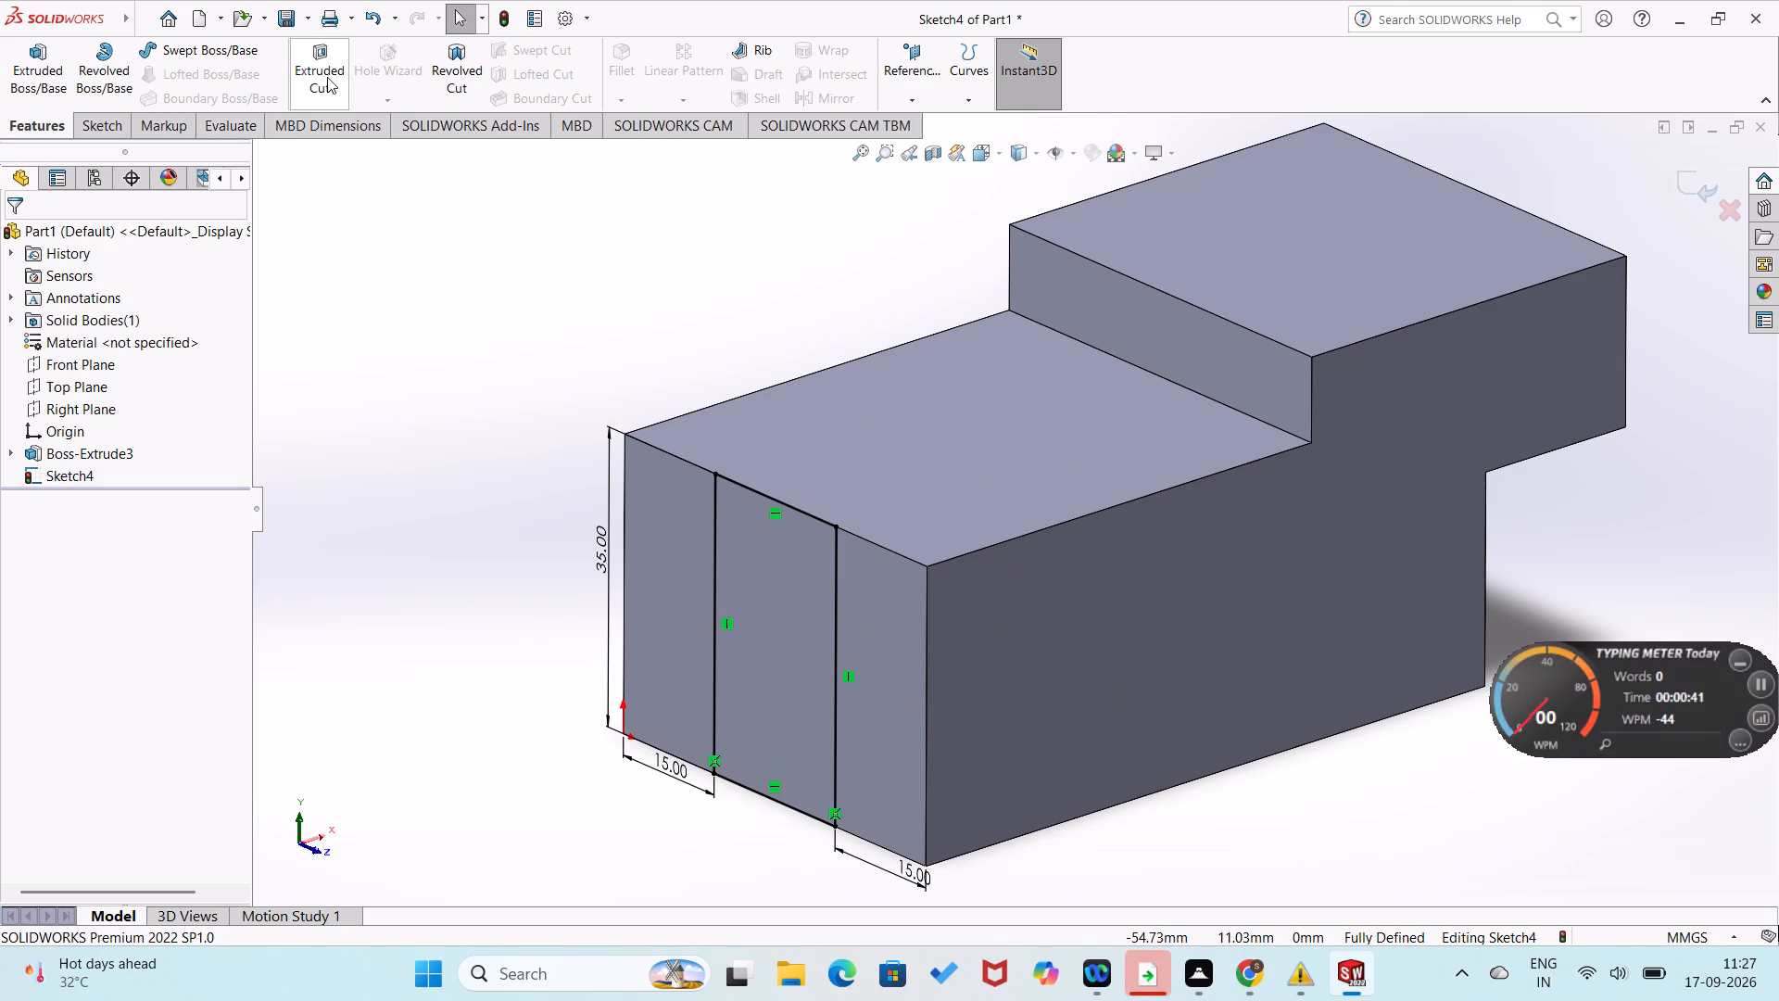
Cut the rectangular profile into the body as a blind extruded cut 40 mm deep, forming an open slot.
click(329, 75)
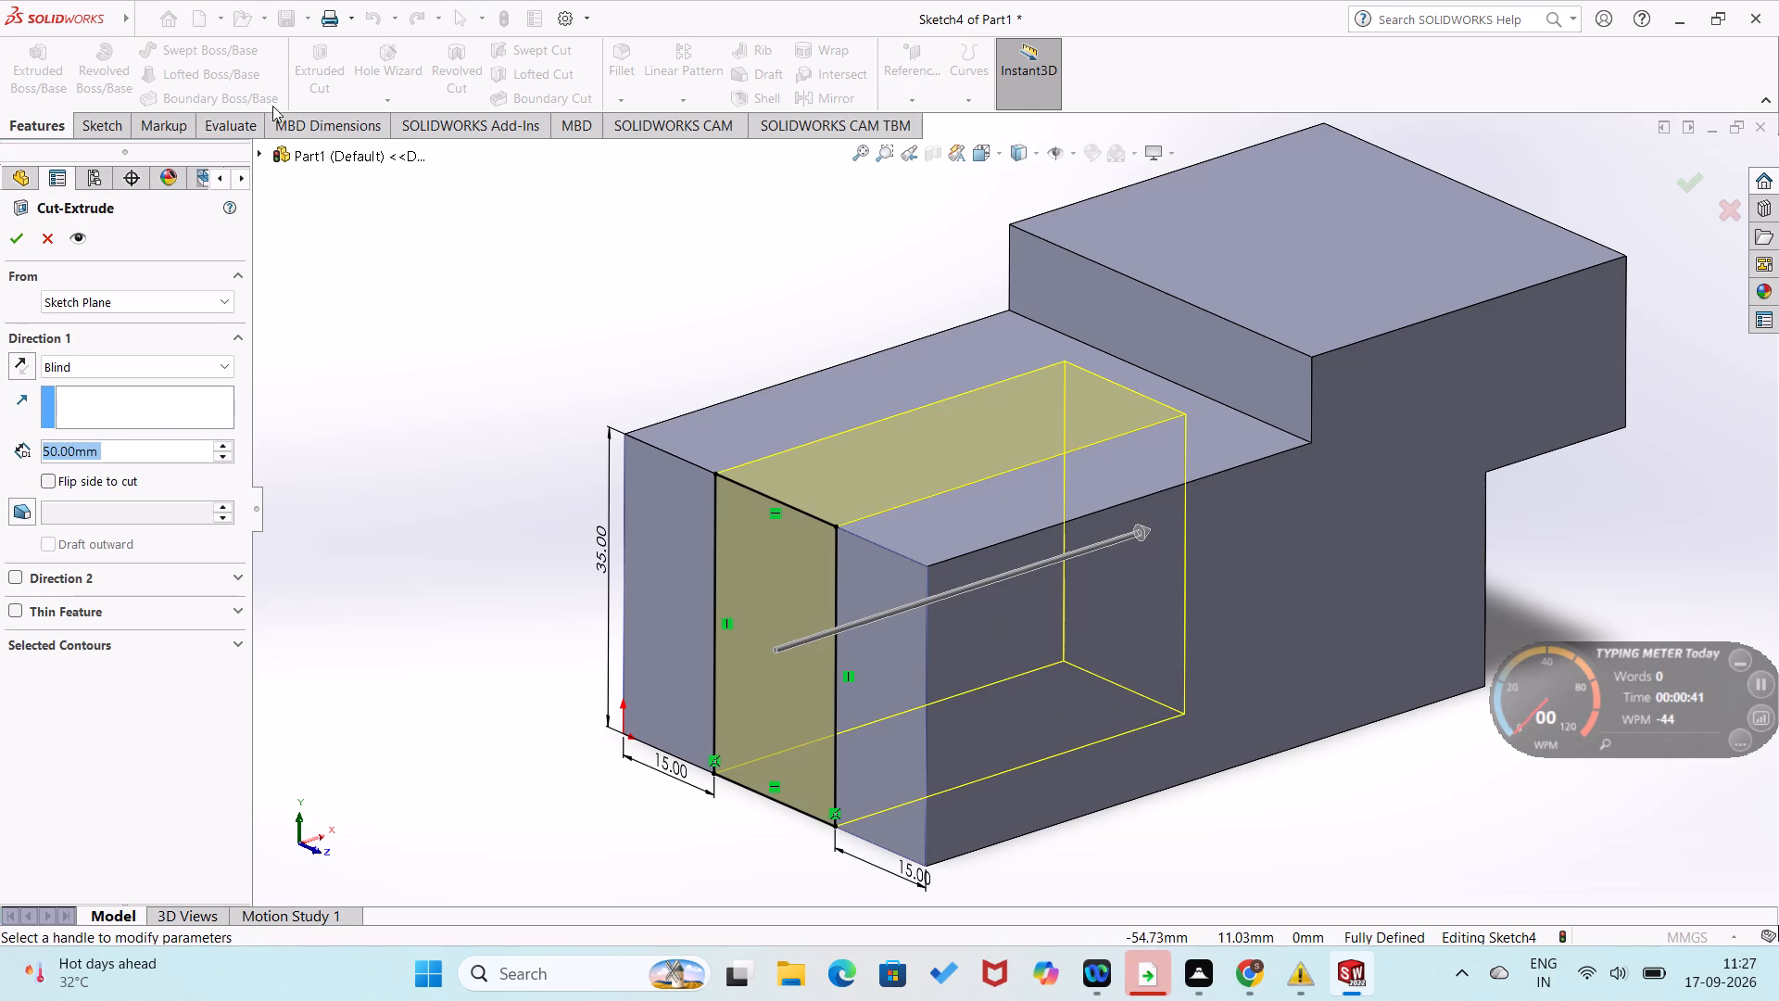
text(40)
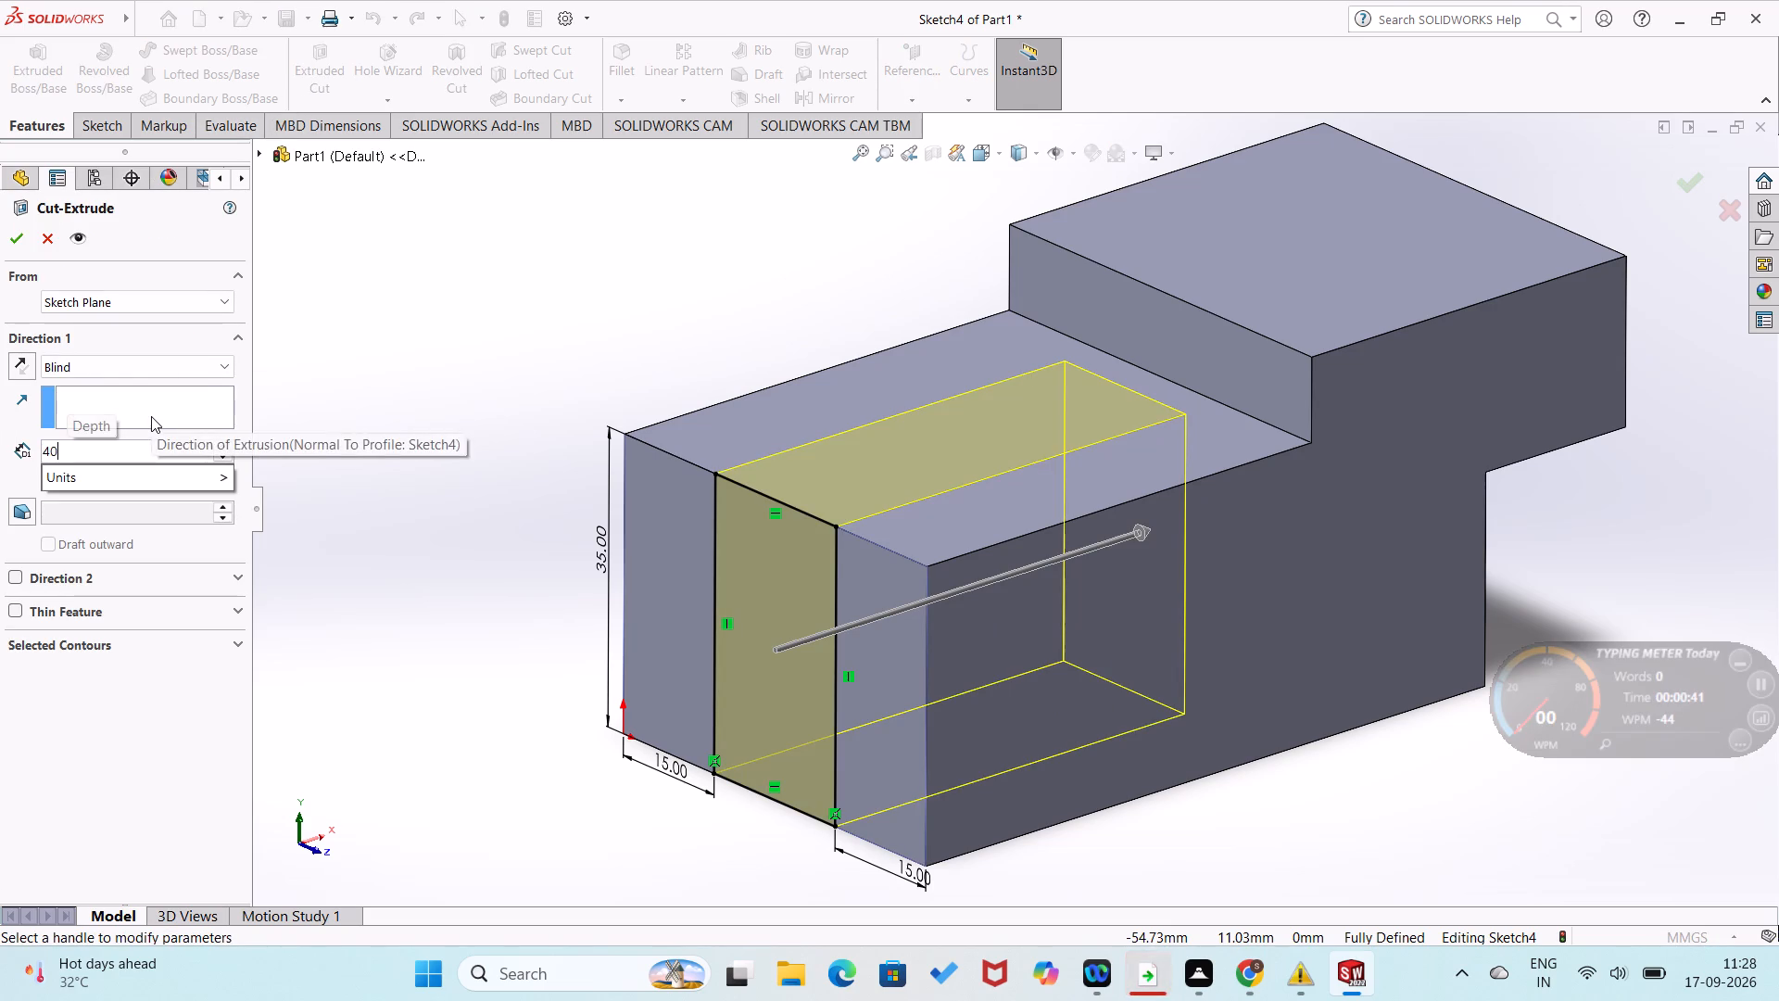
key(Return)
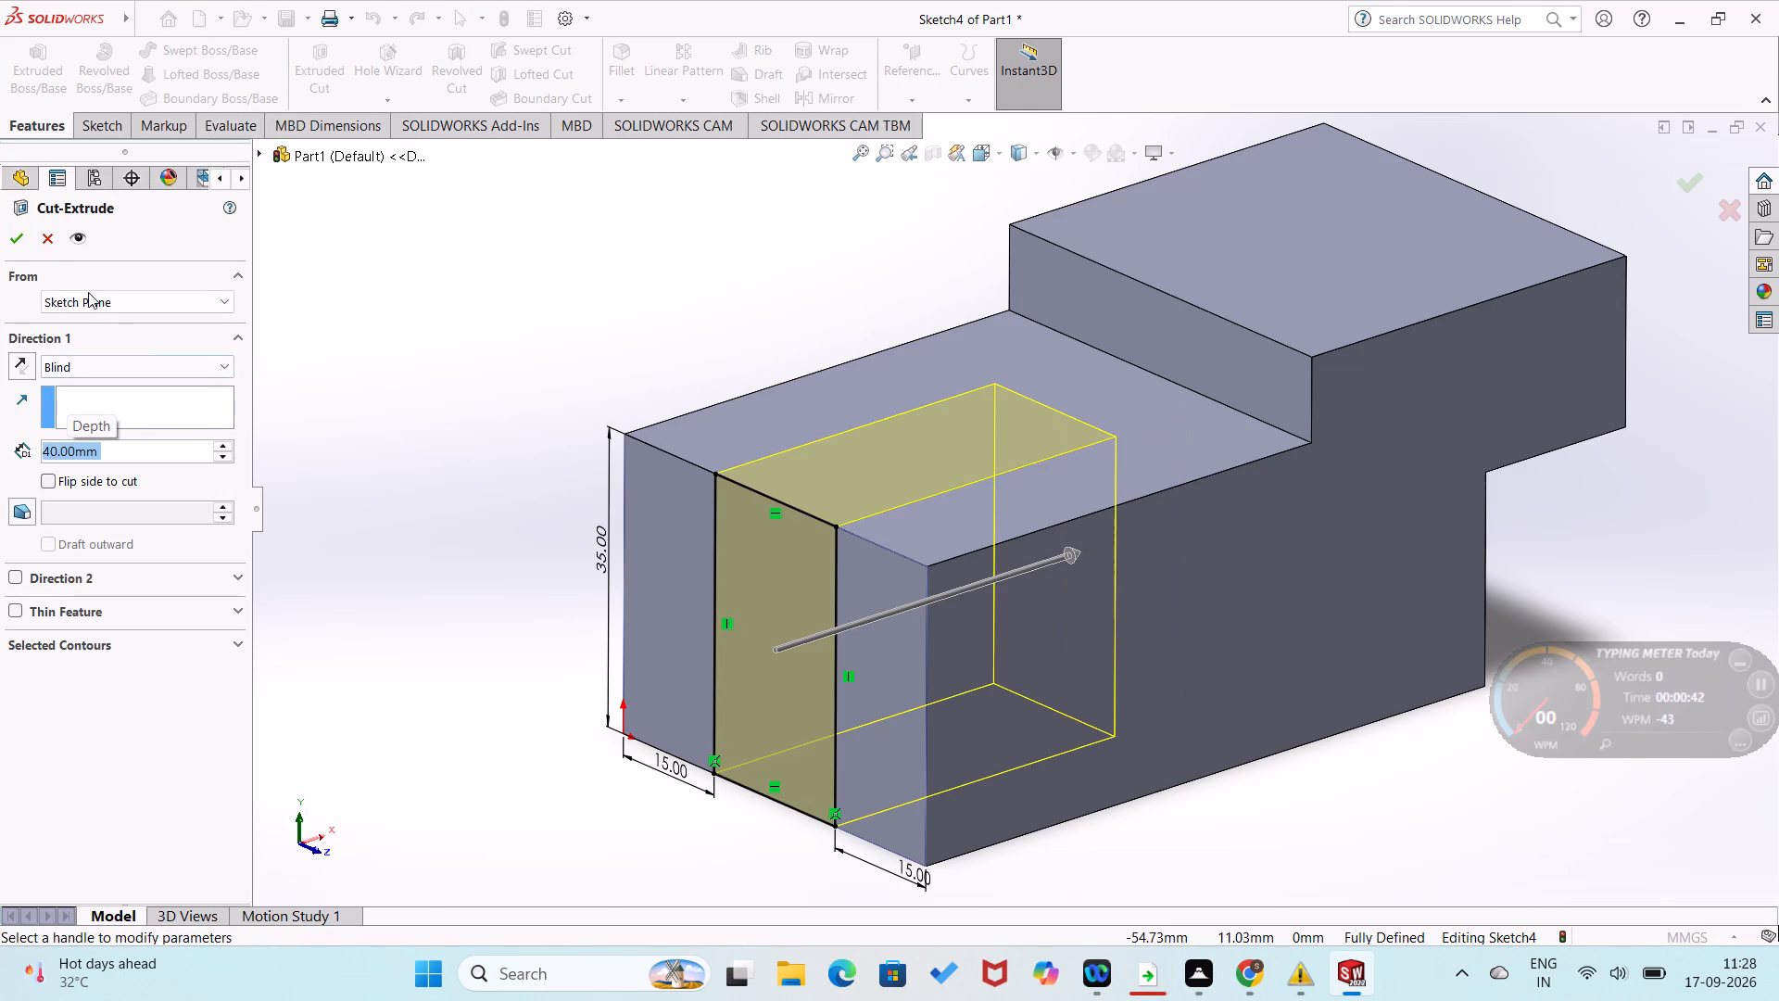
click(5, 239)
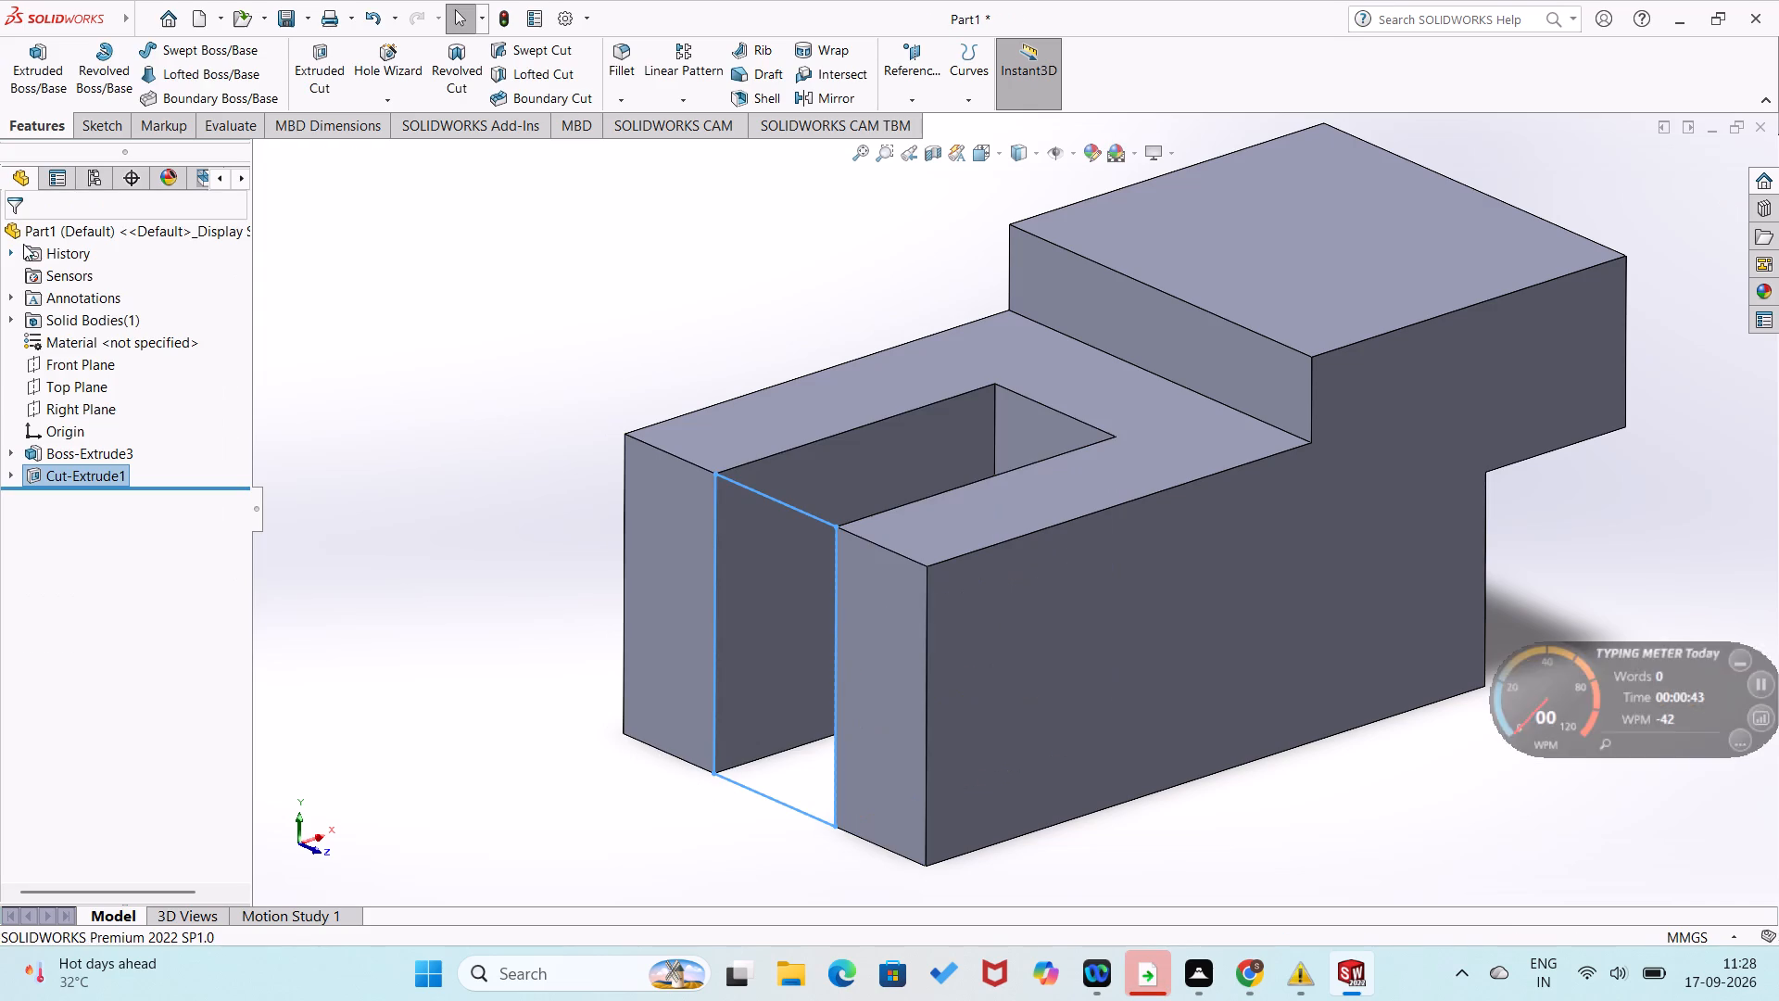
click(339, 424)
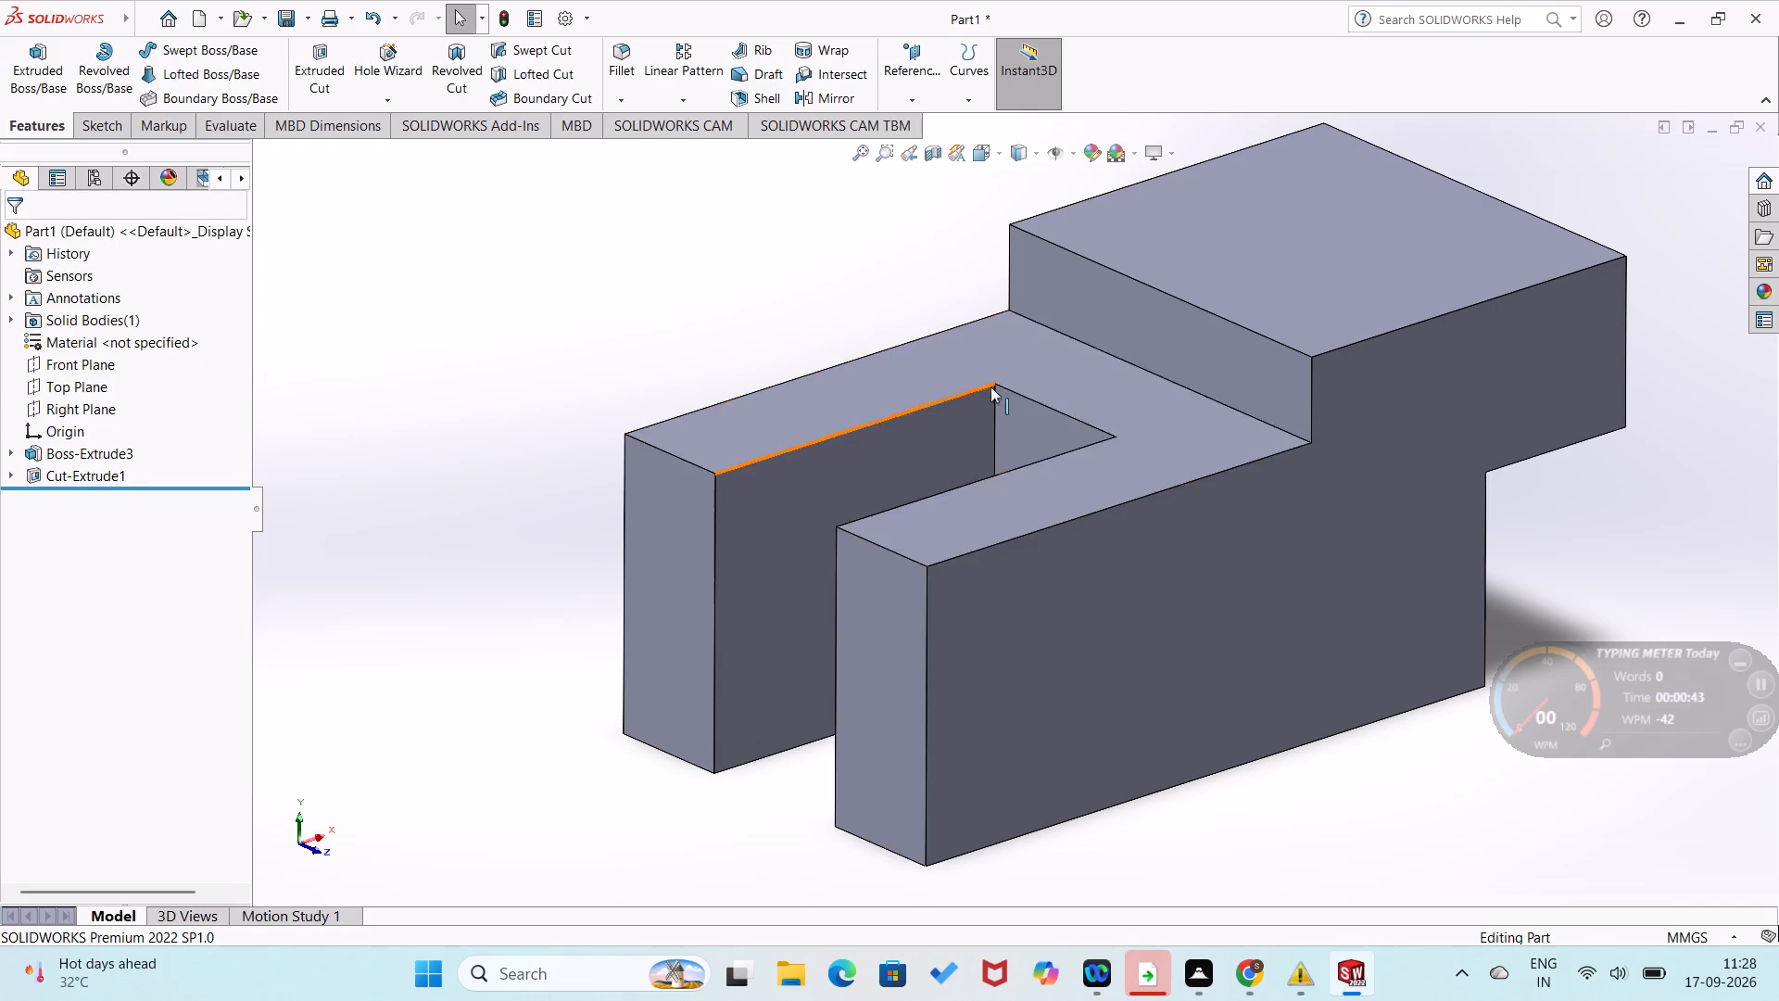
Start a new sketch on the vertical step face above the slotted portion.
click(1149, 320)
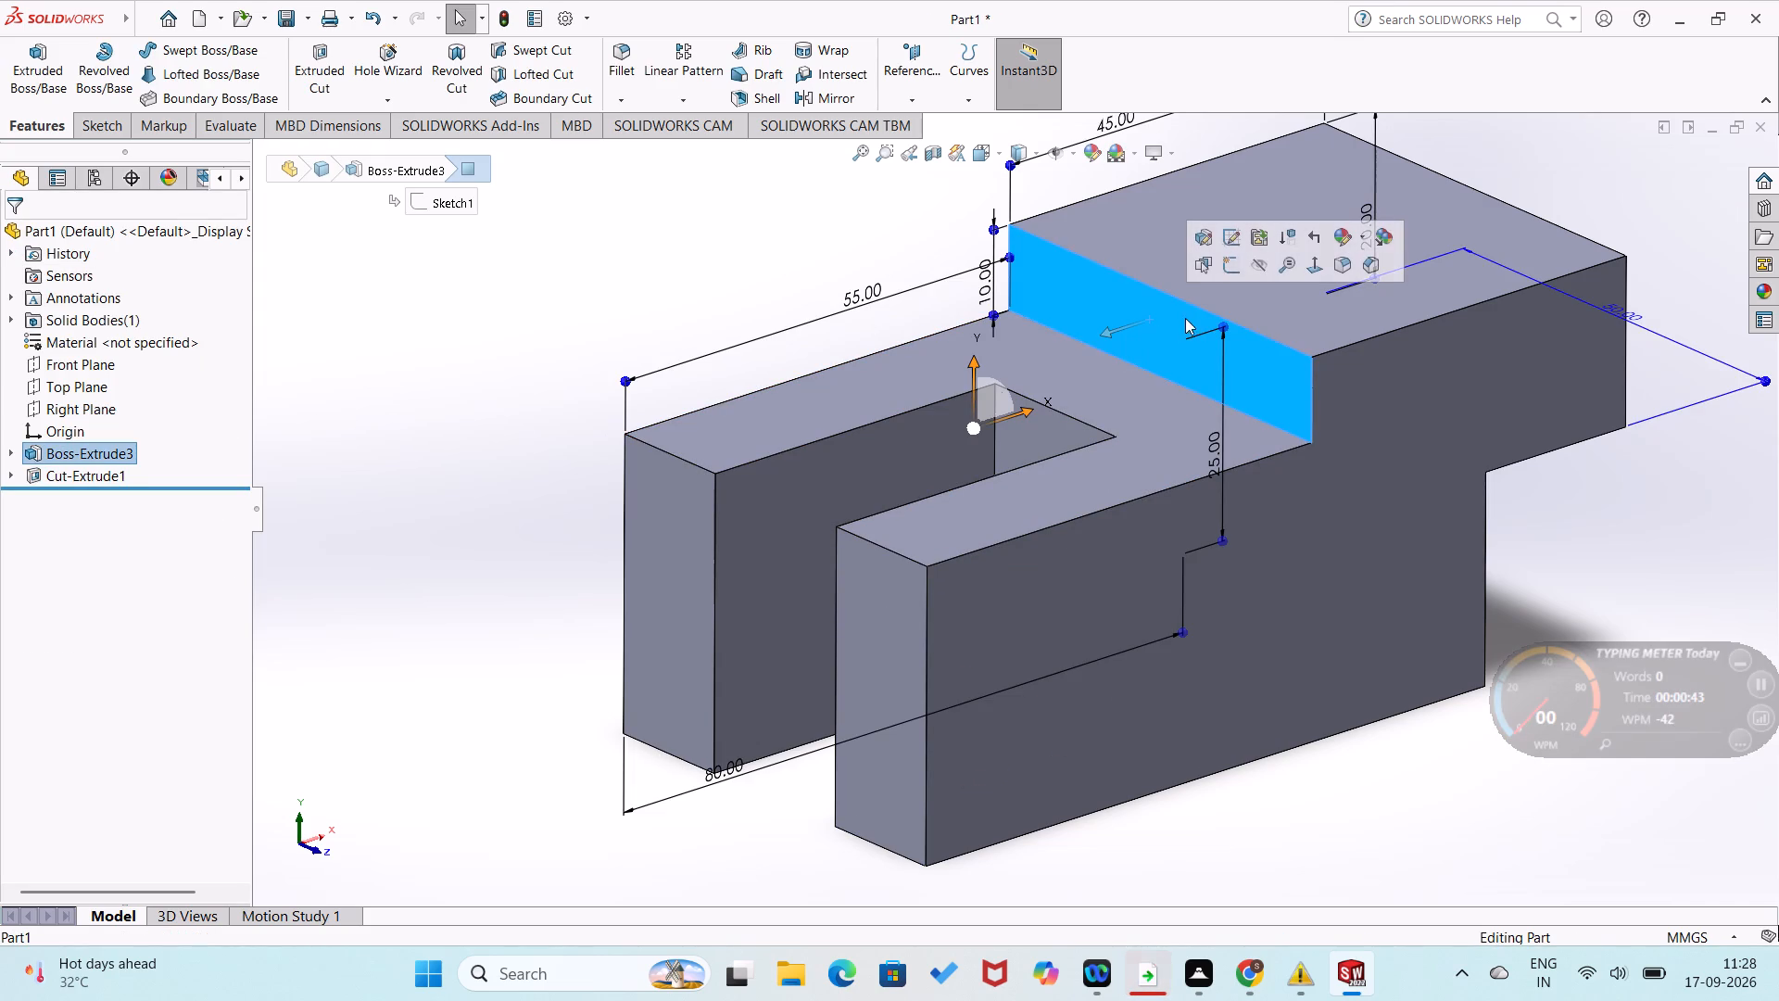
click(1240, 272)
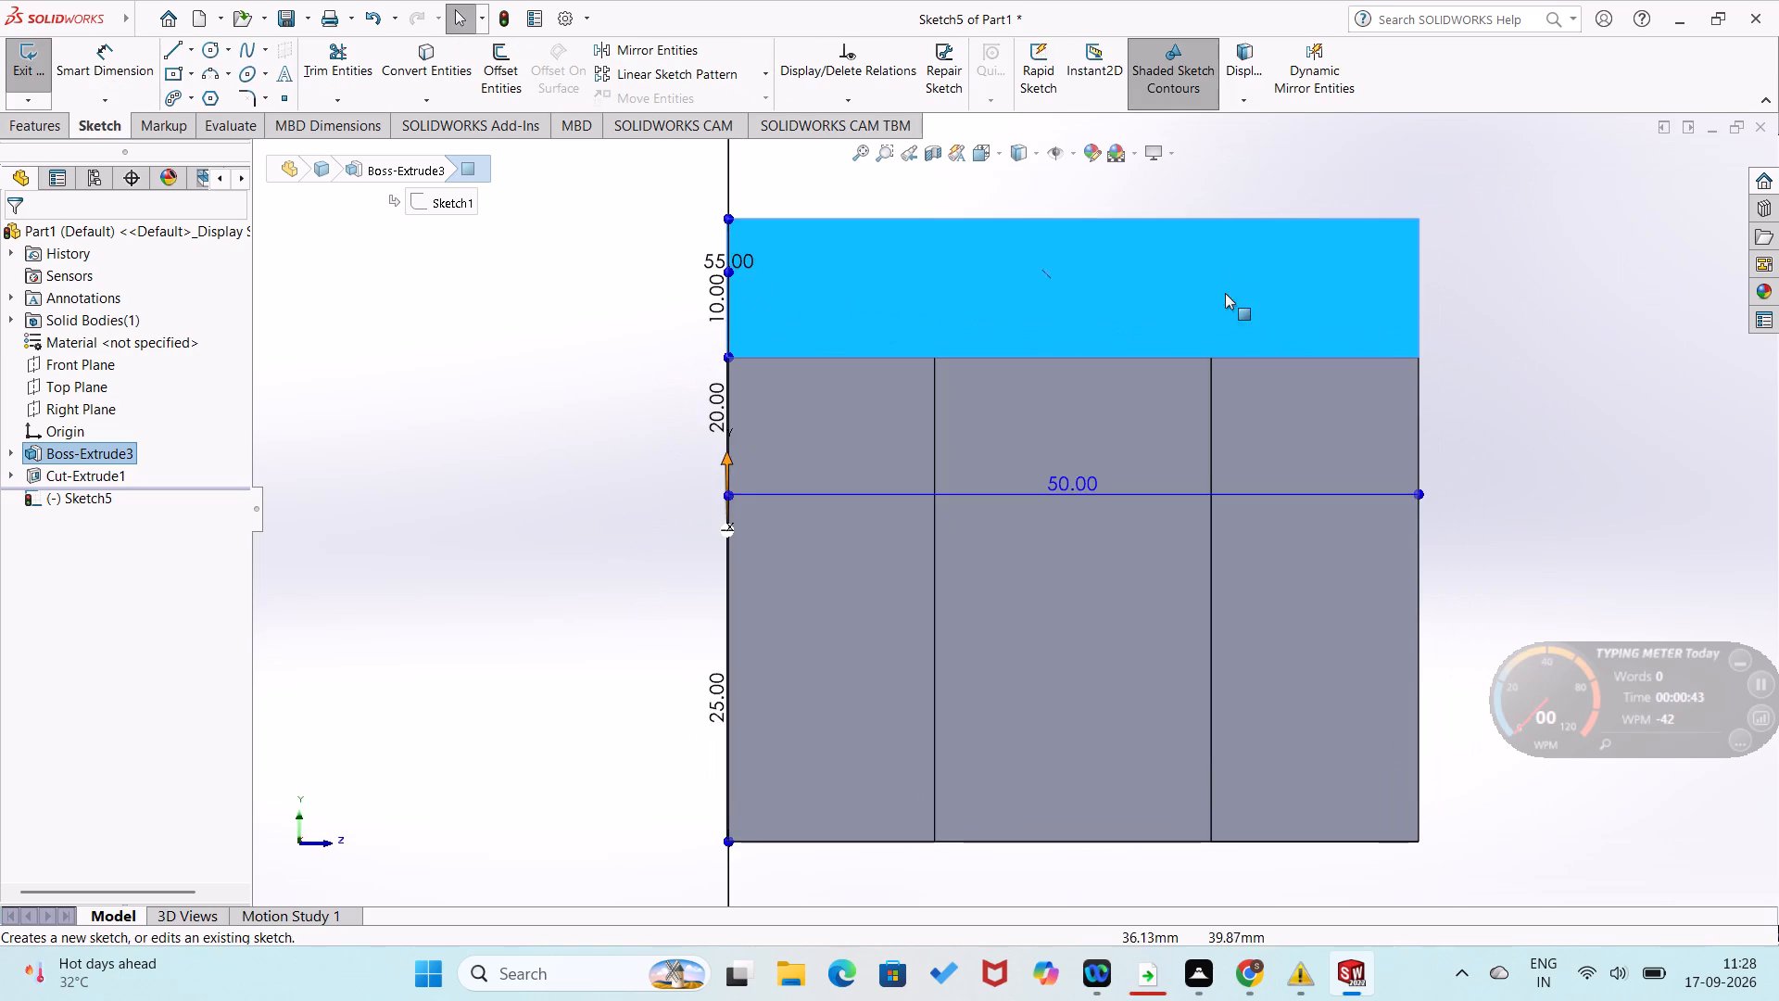
click(1597, 364)
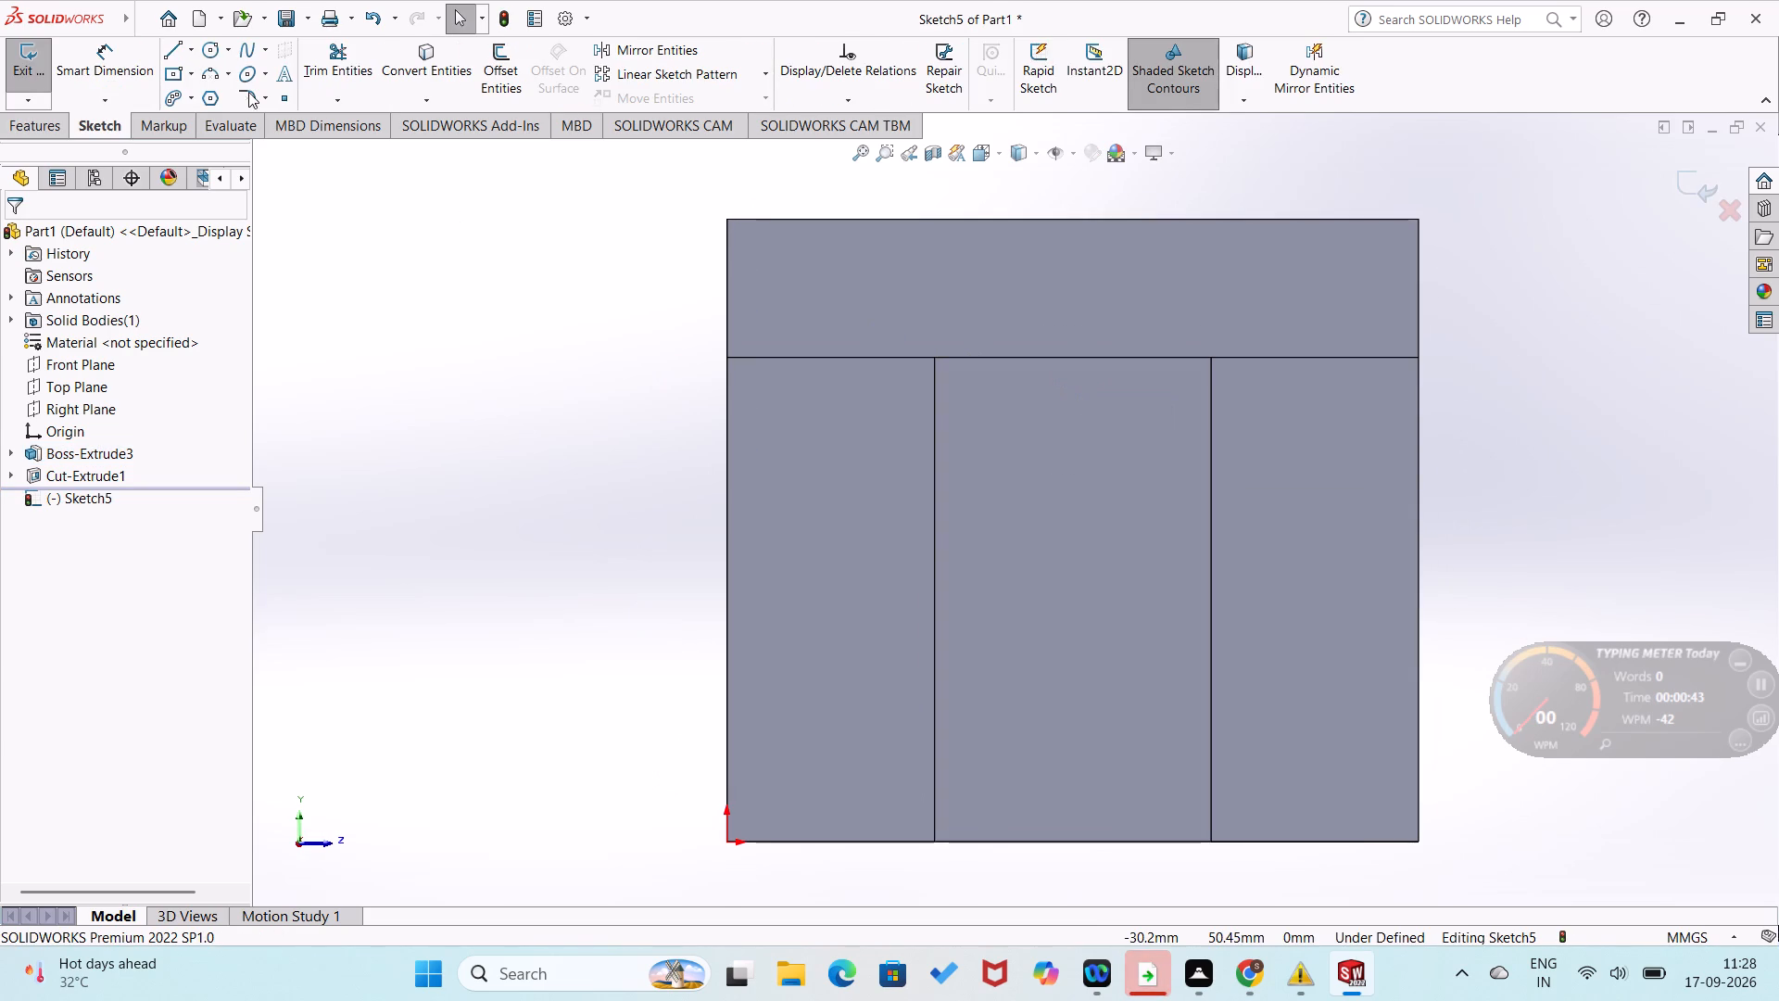
Draw a closed U-shaped line profile around the 50 by 10 mm step face, with a top notch about 35 mm wide and 7 mm deep.
click(178, 50)
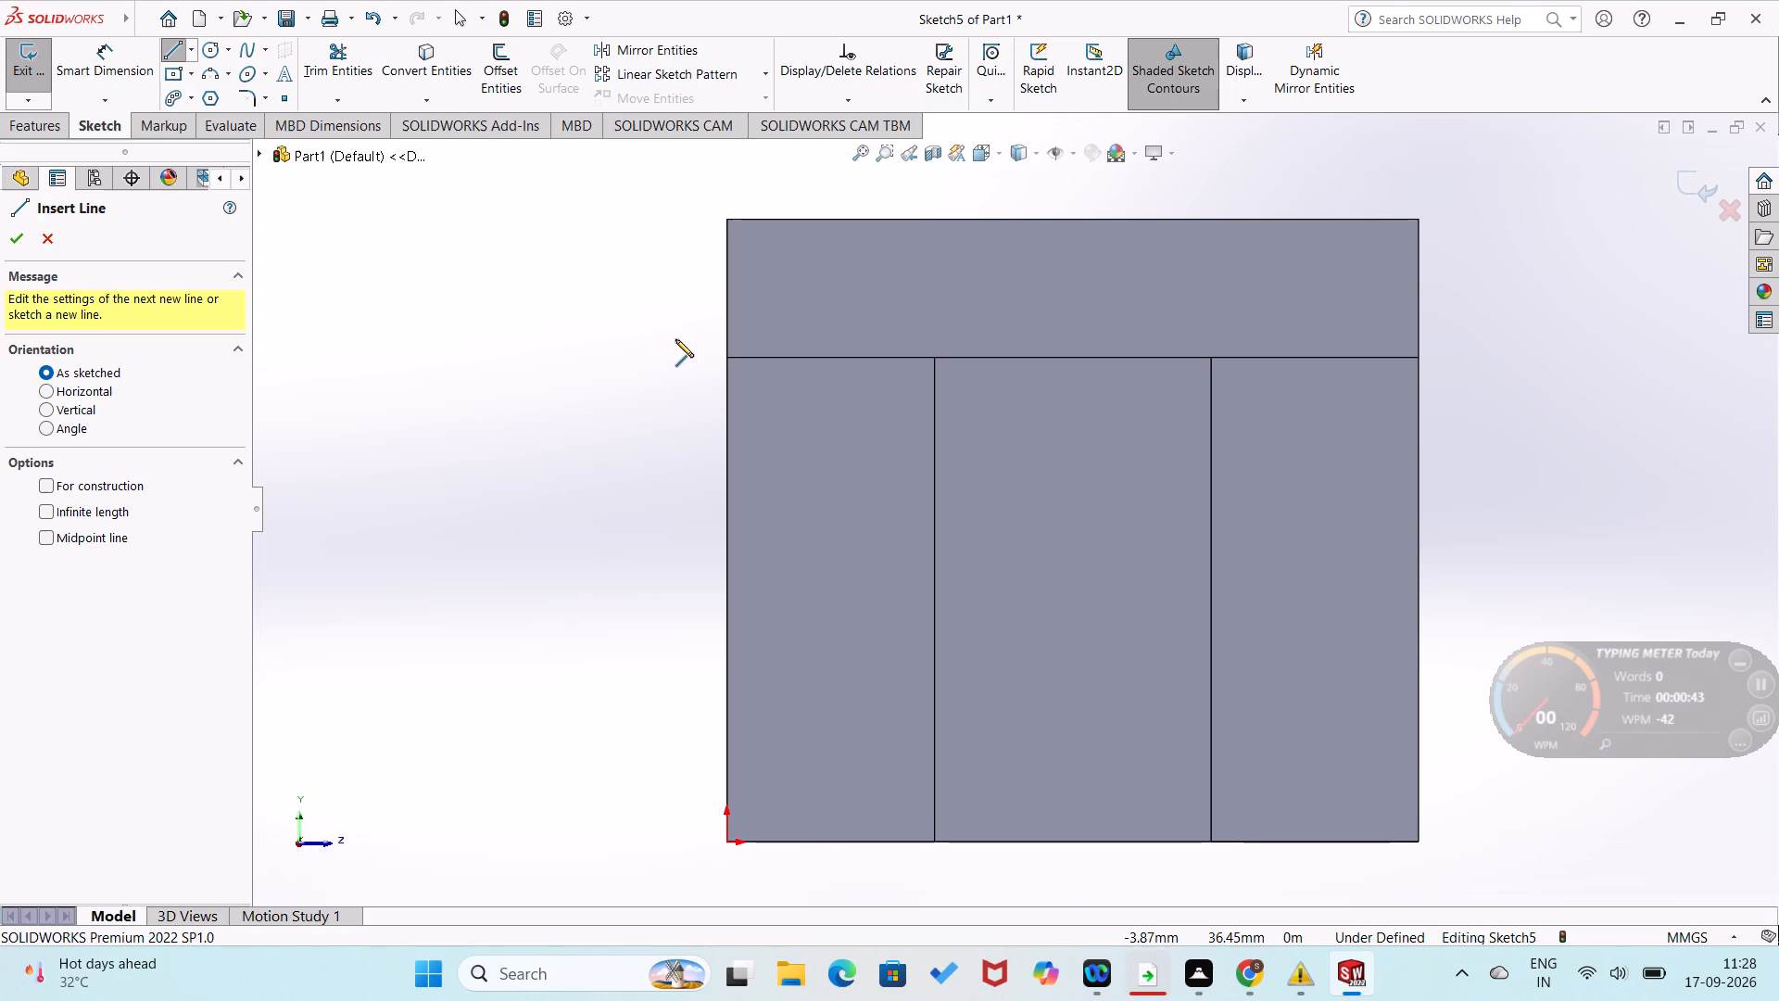
click(723, 355)
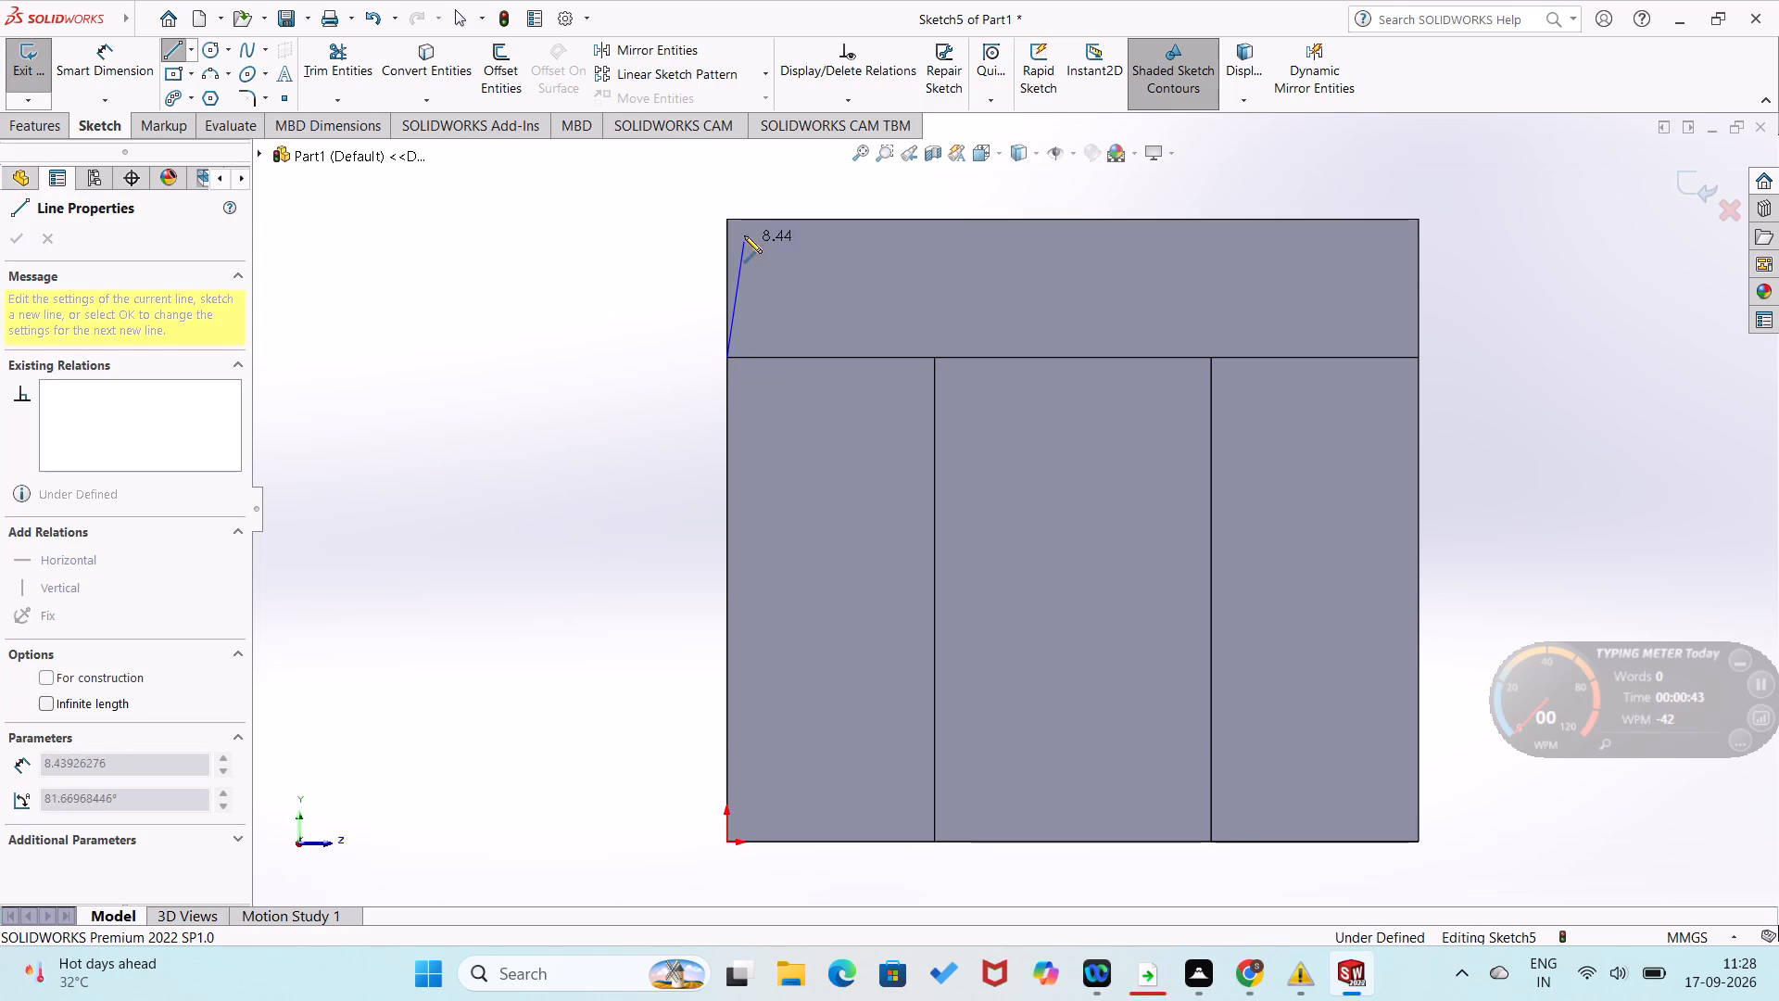
click(726, 215)
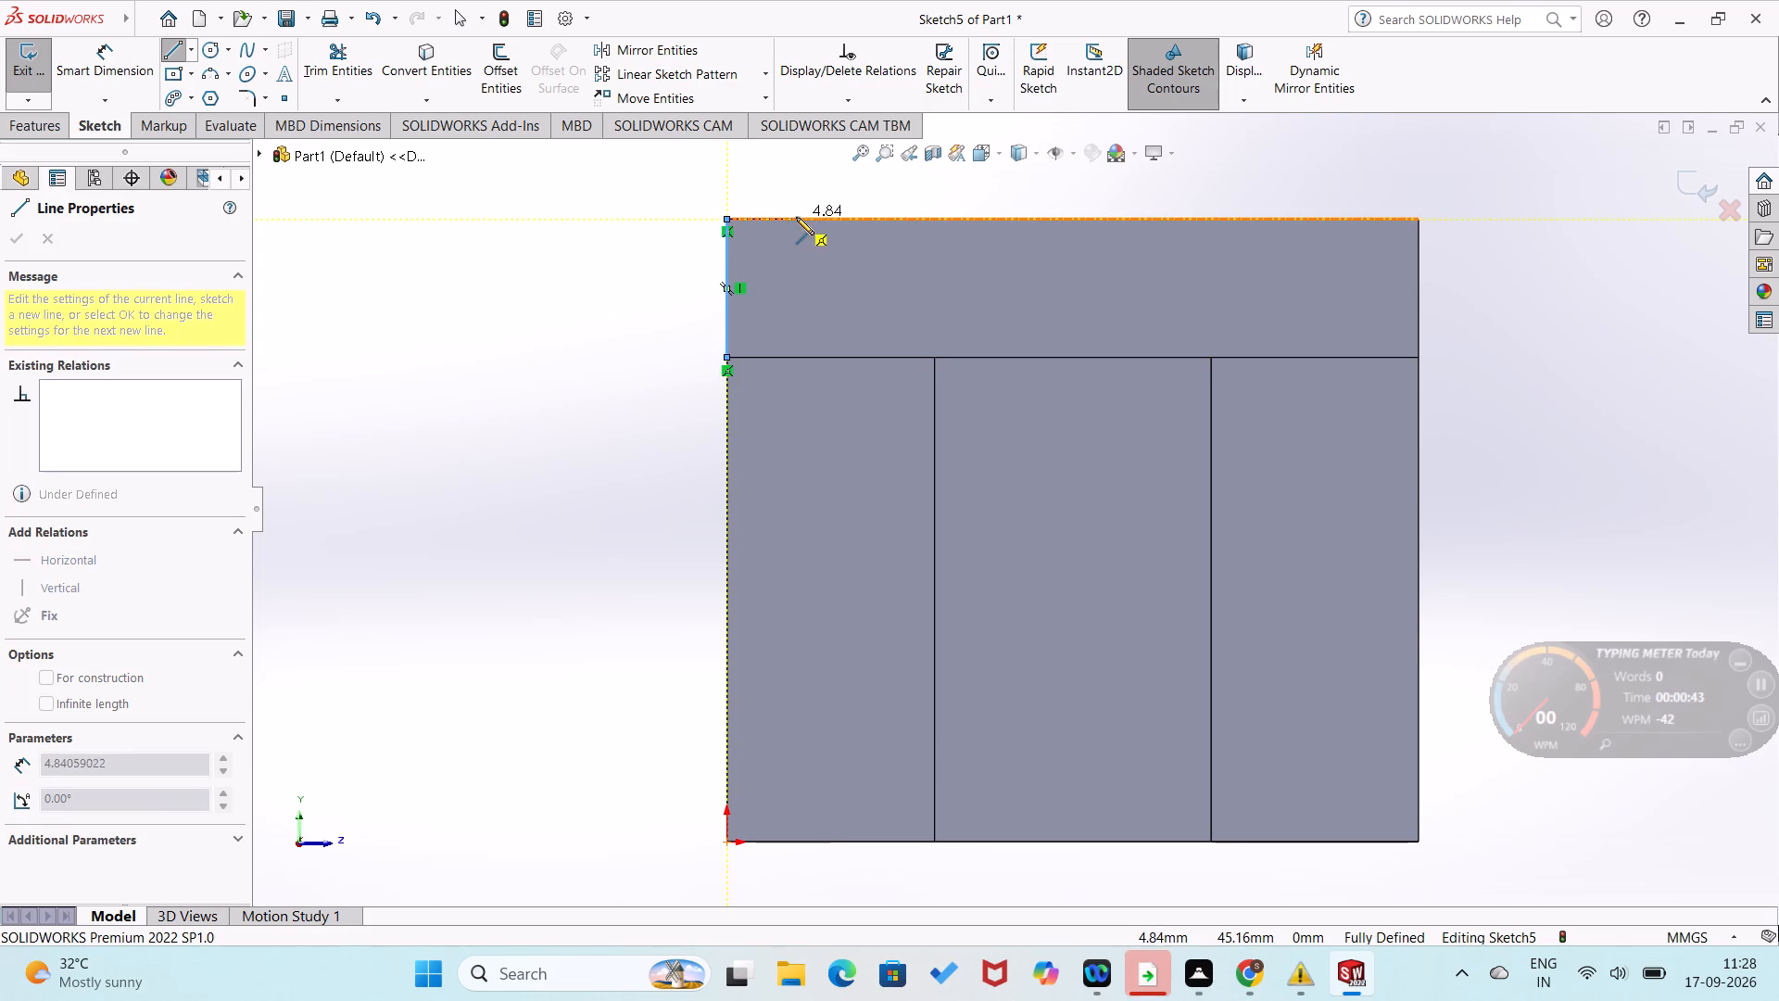
click(801, 218)
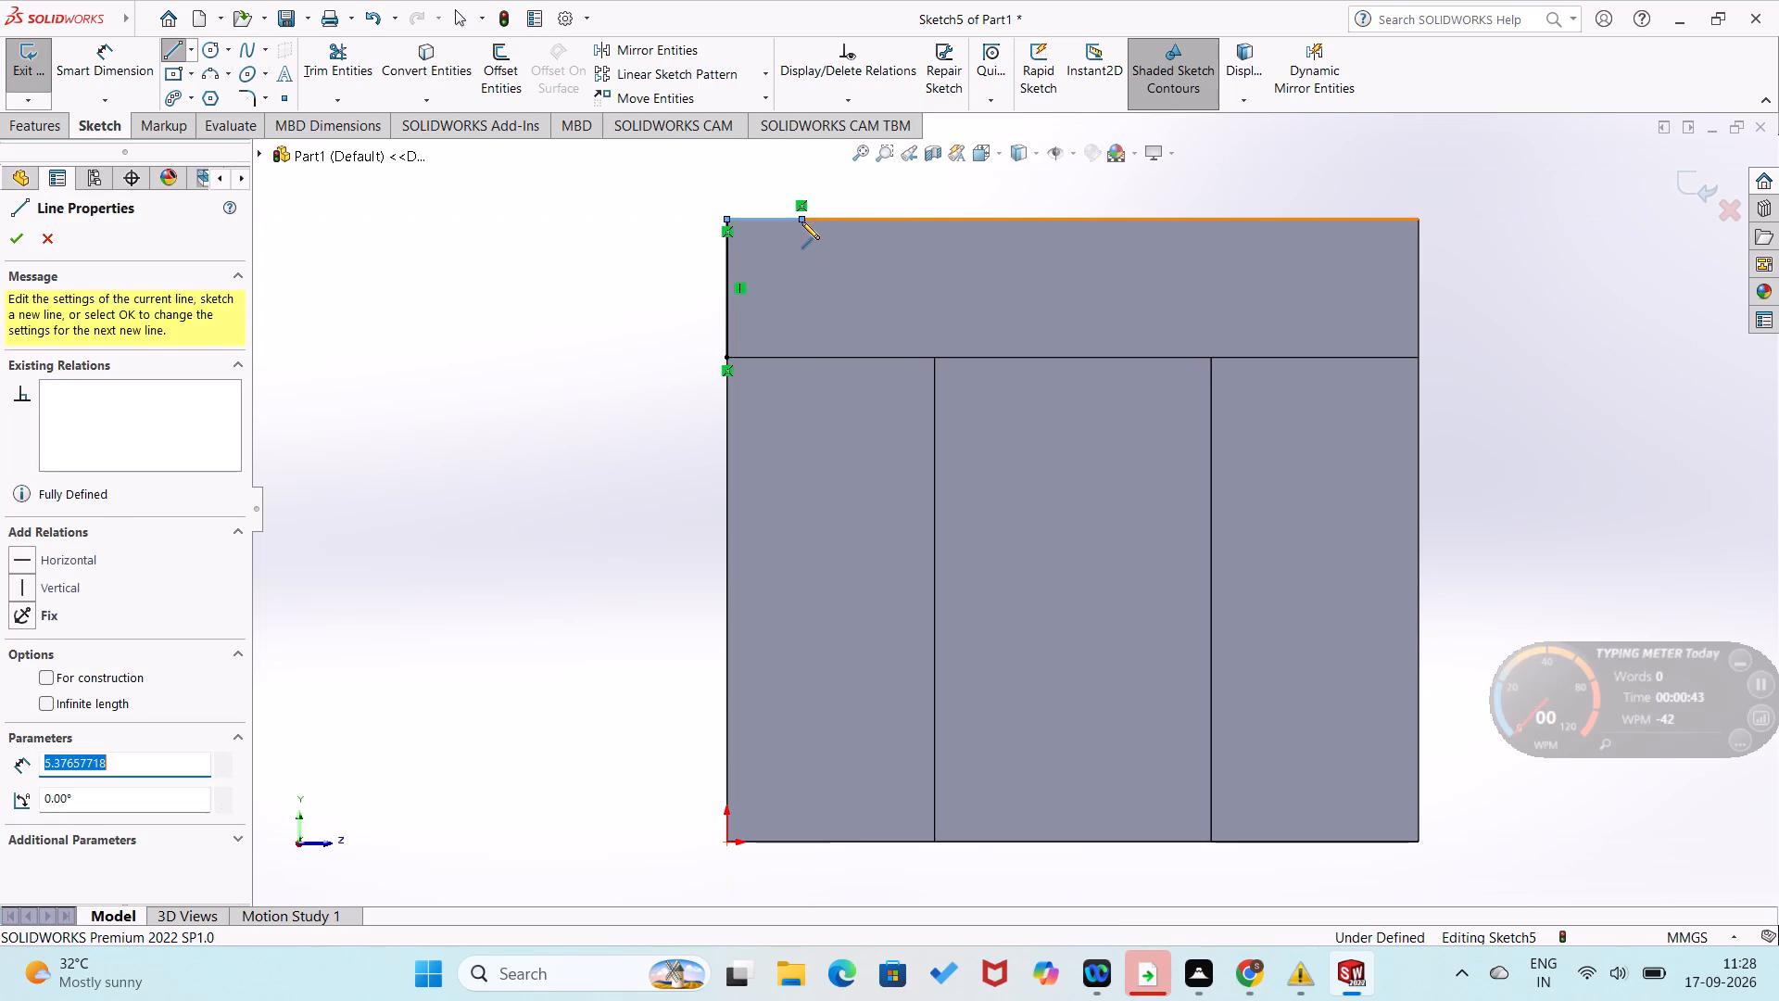
click(804, 312)
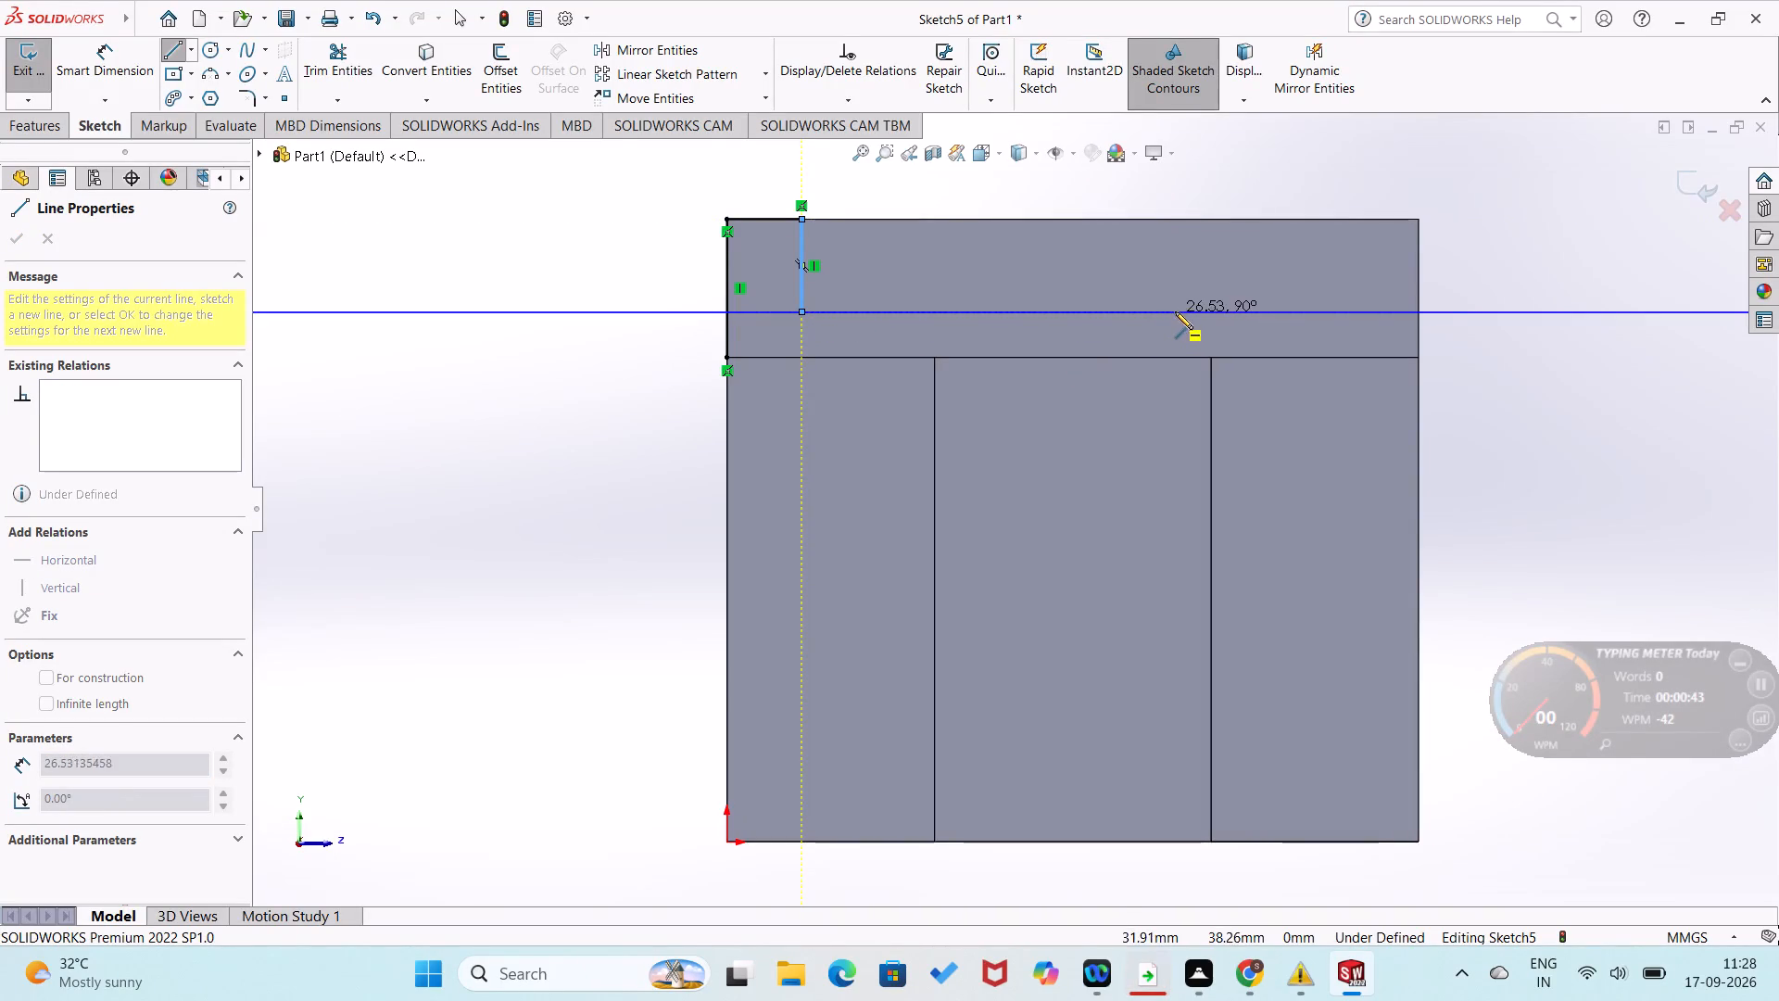
click(1289, 313)
click(1287, 220)
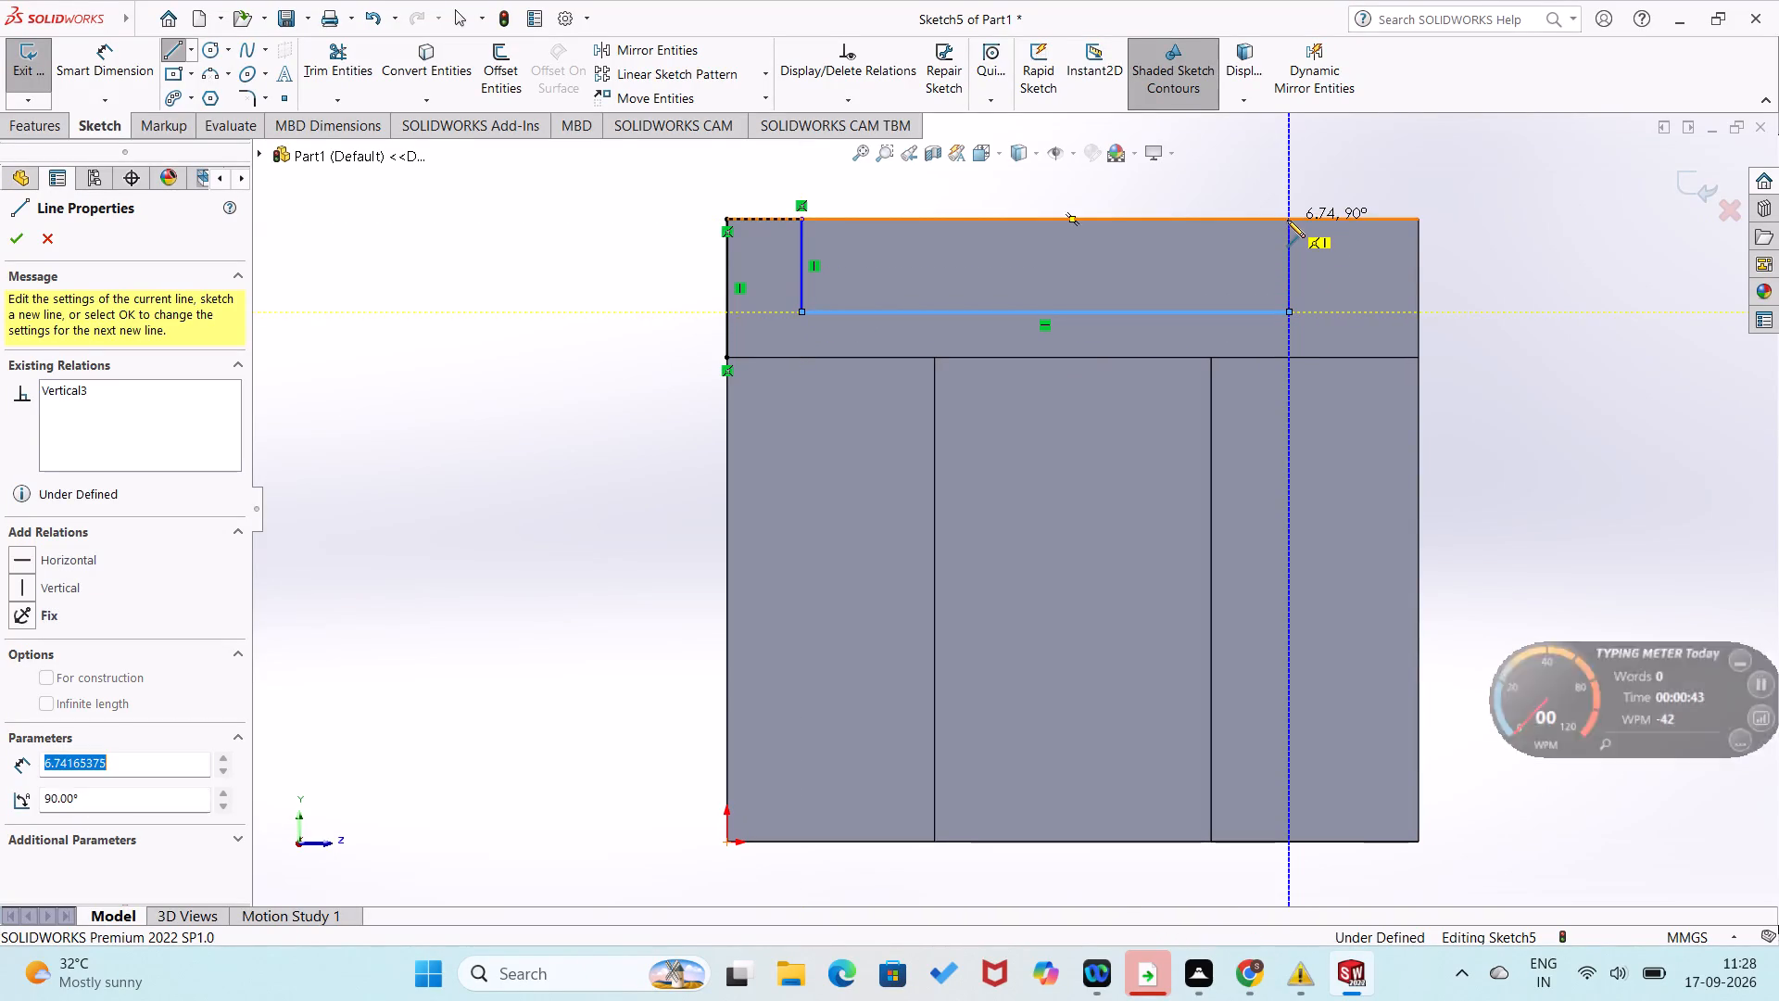
click(1418, 219)
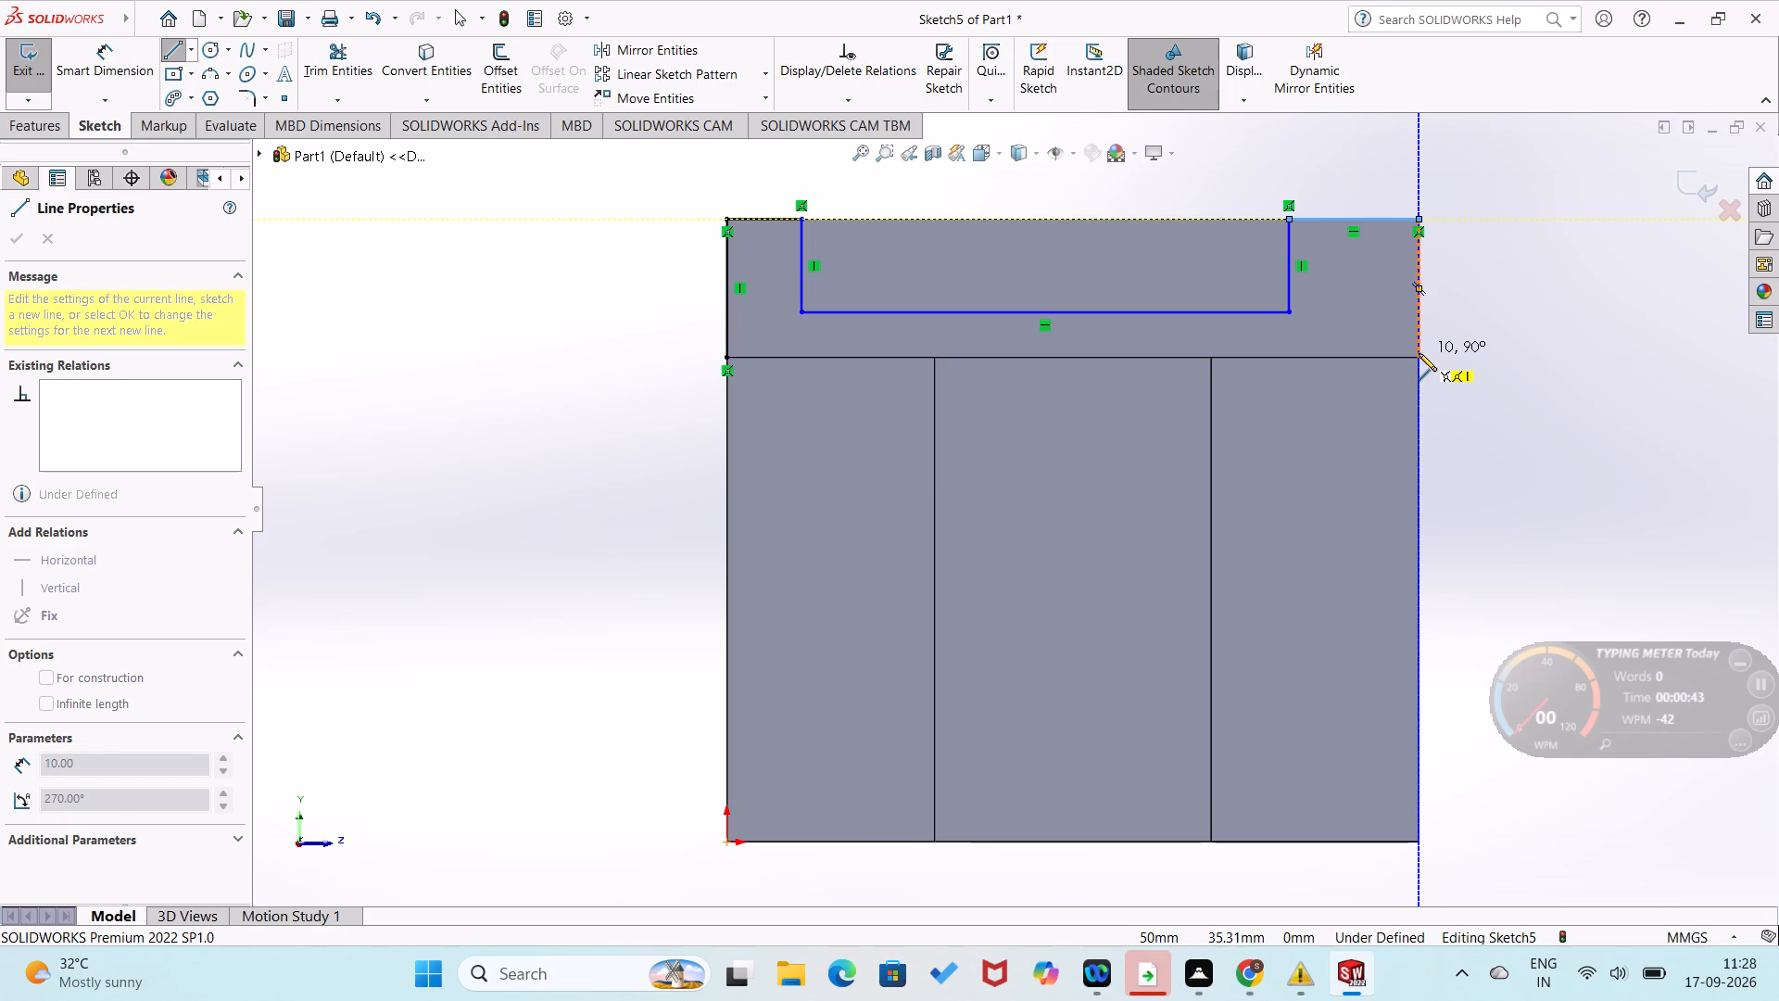
scroll(1411, 363, up, 1)
scroll(1411, 363, down, 3)
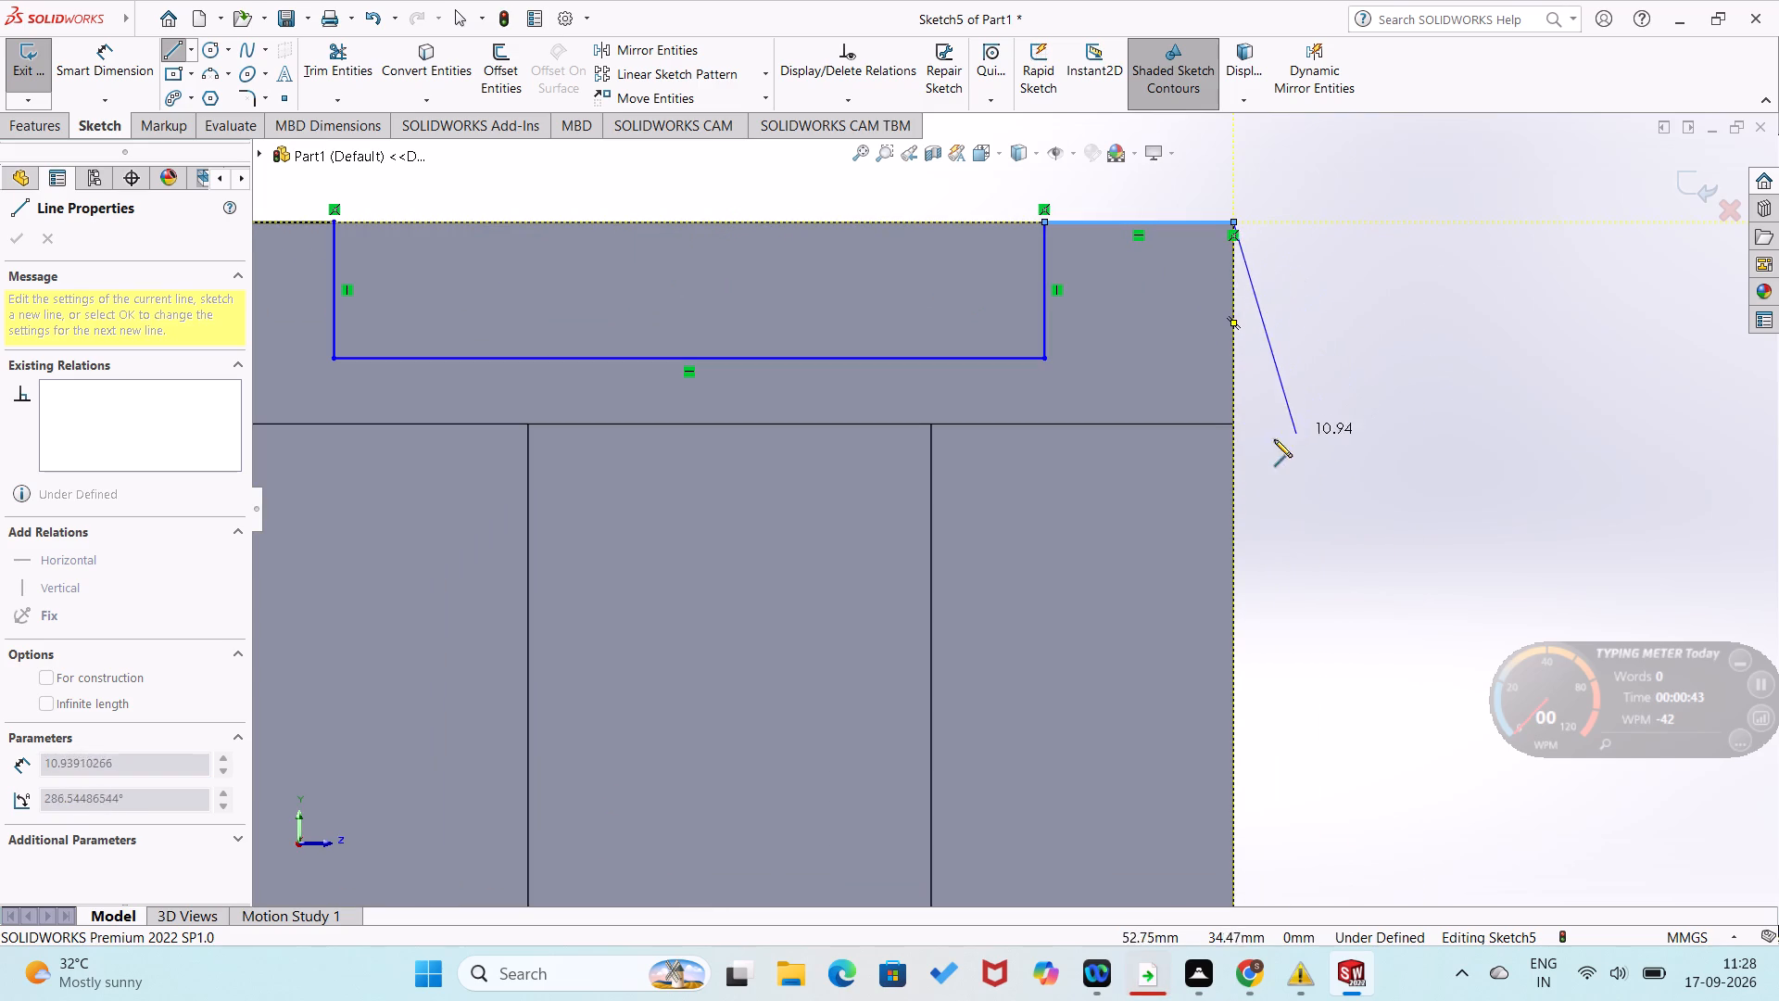
click(1231, 422)
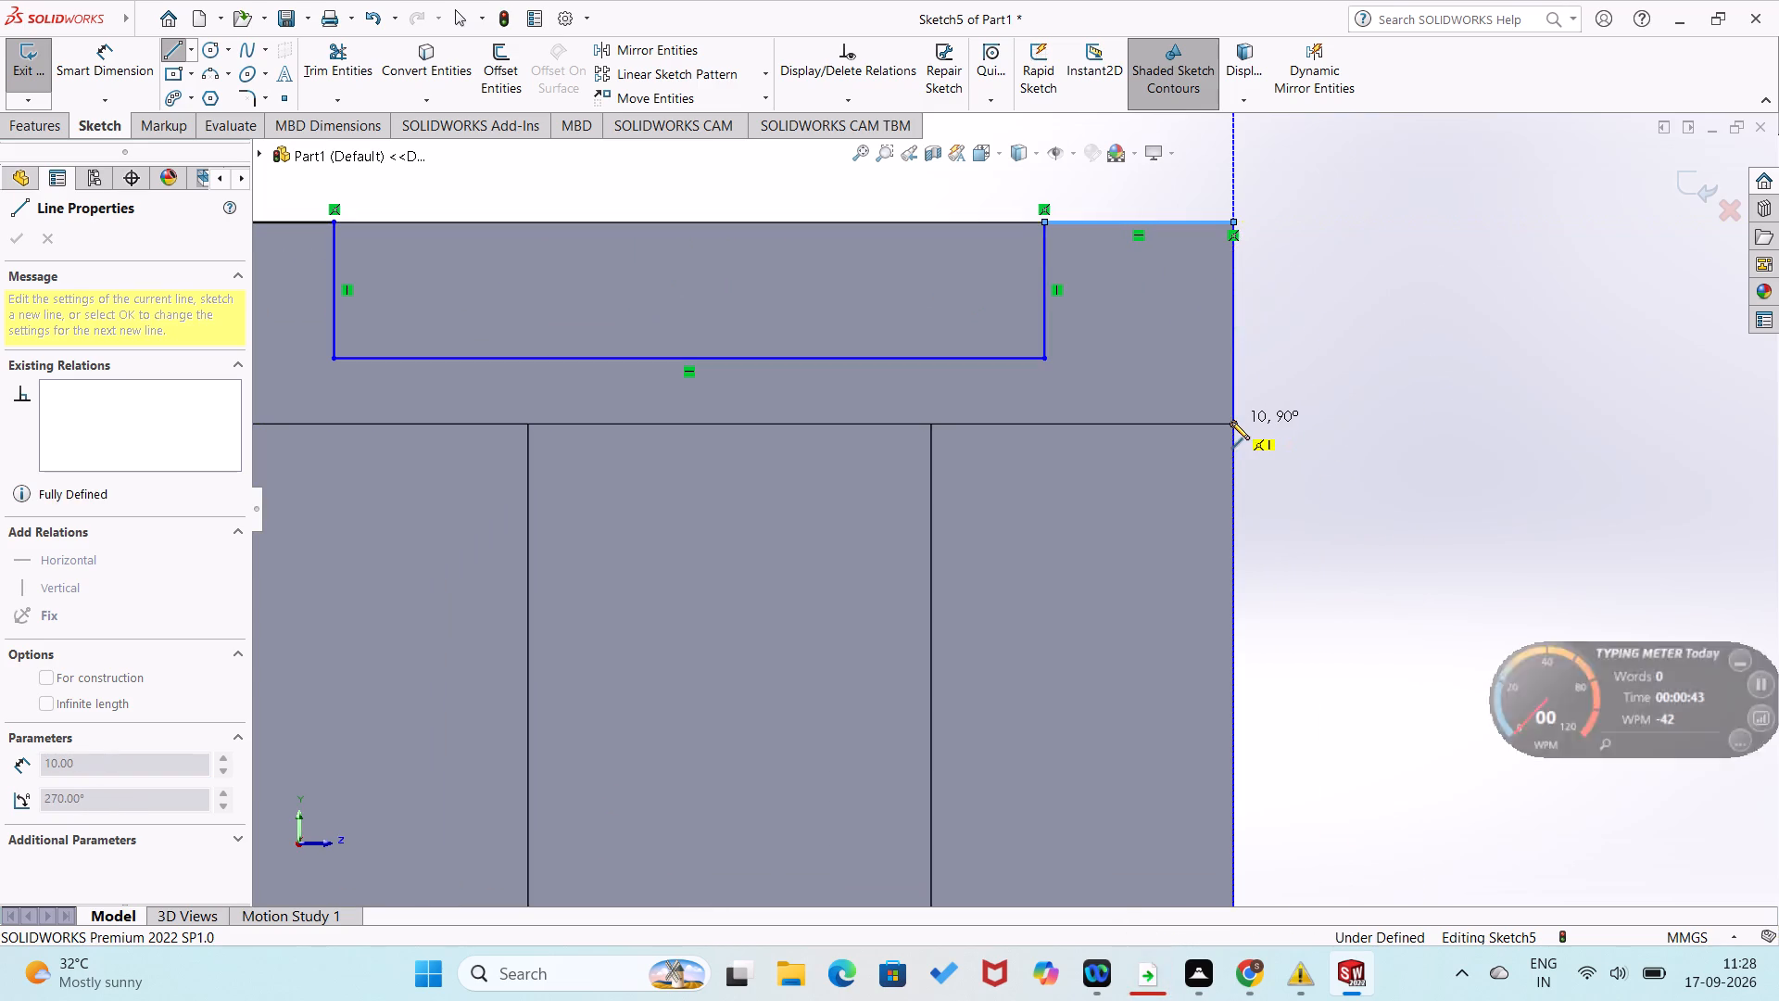
scroll(1179, 429, up, 1)
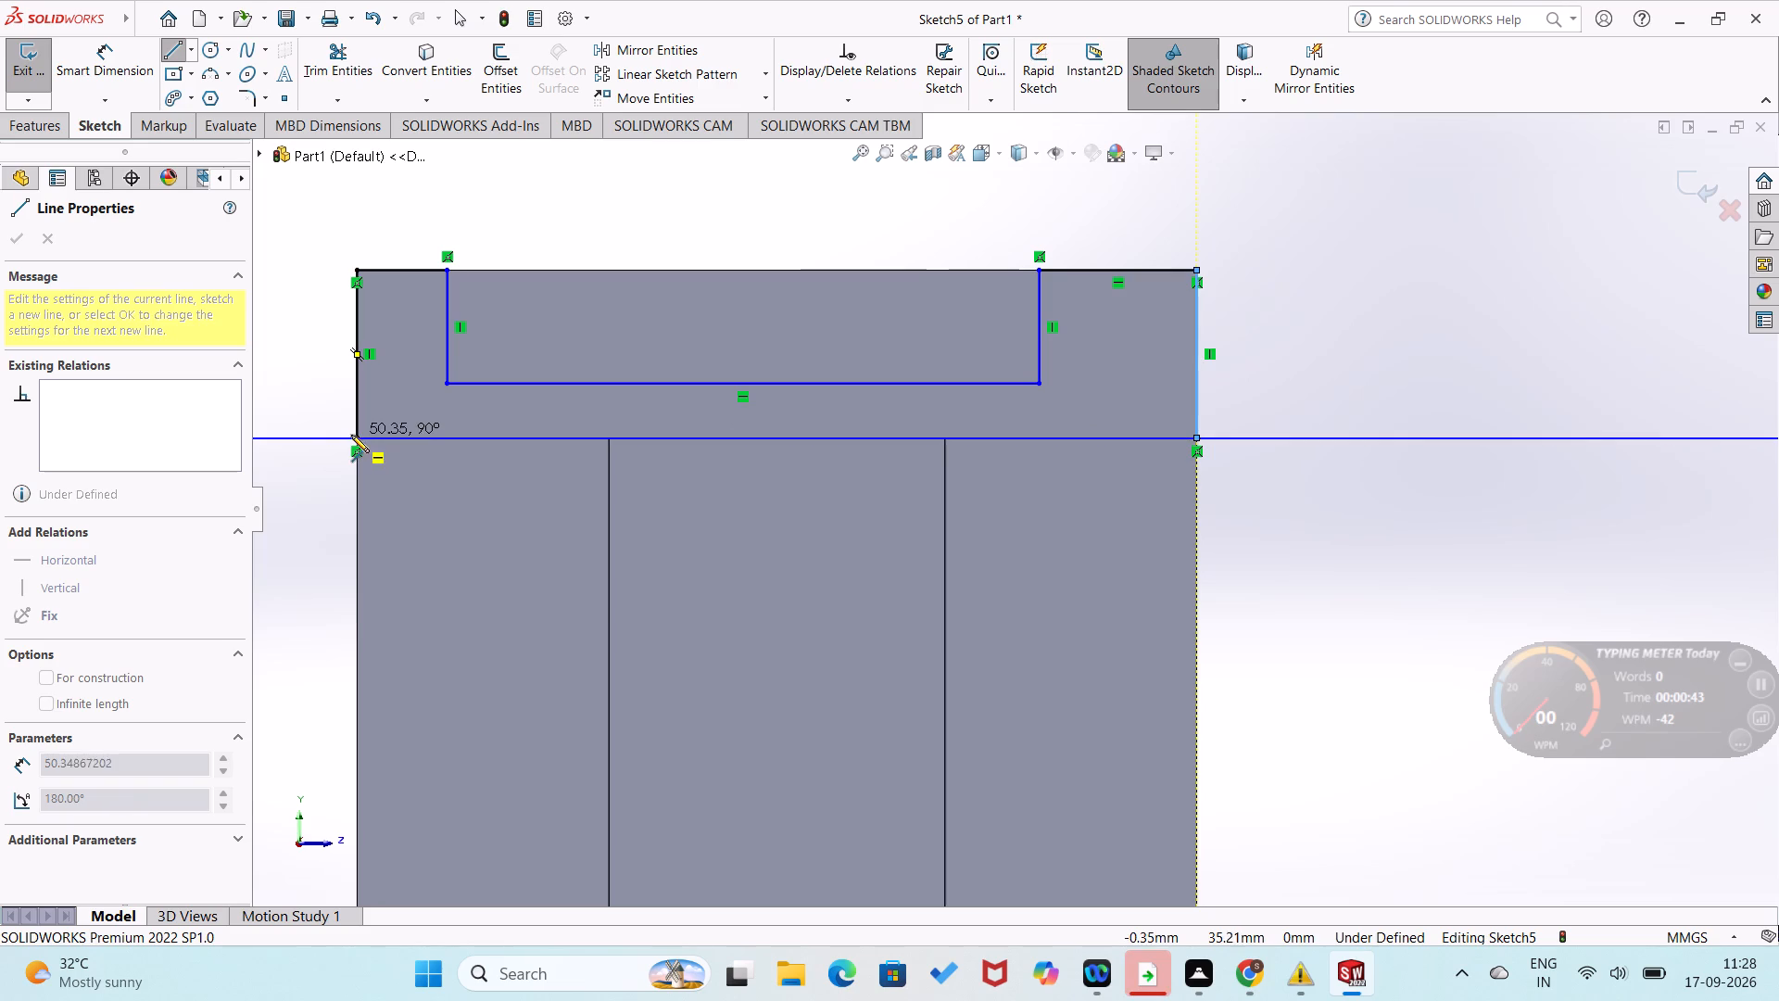
click(355, 438)
right_click(355, 438)
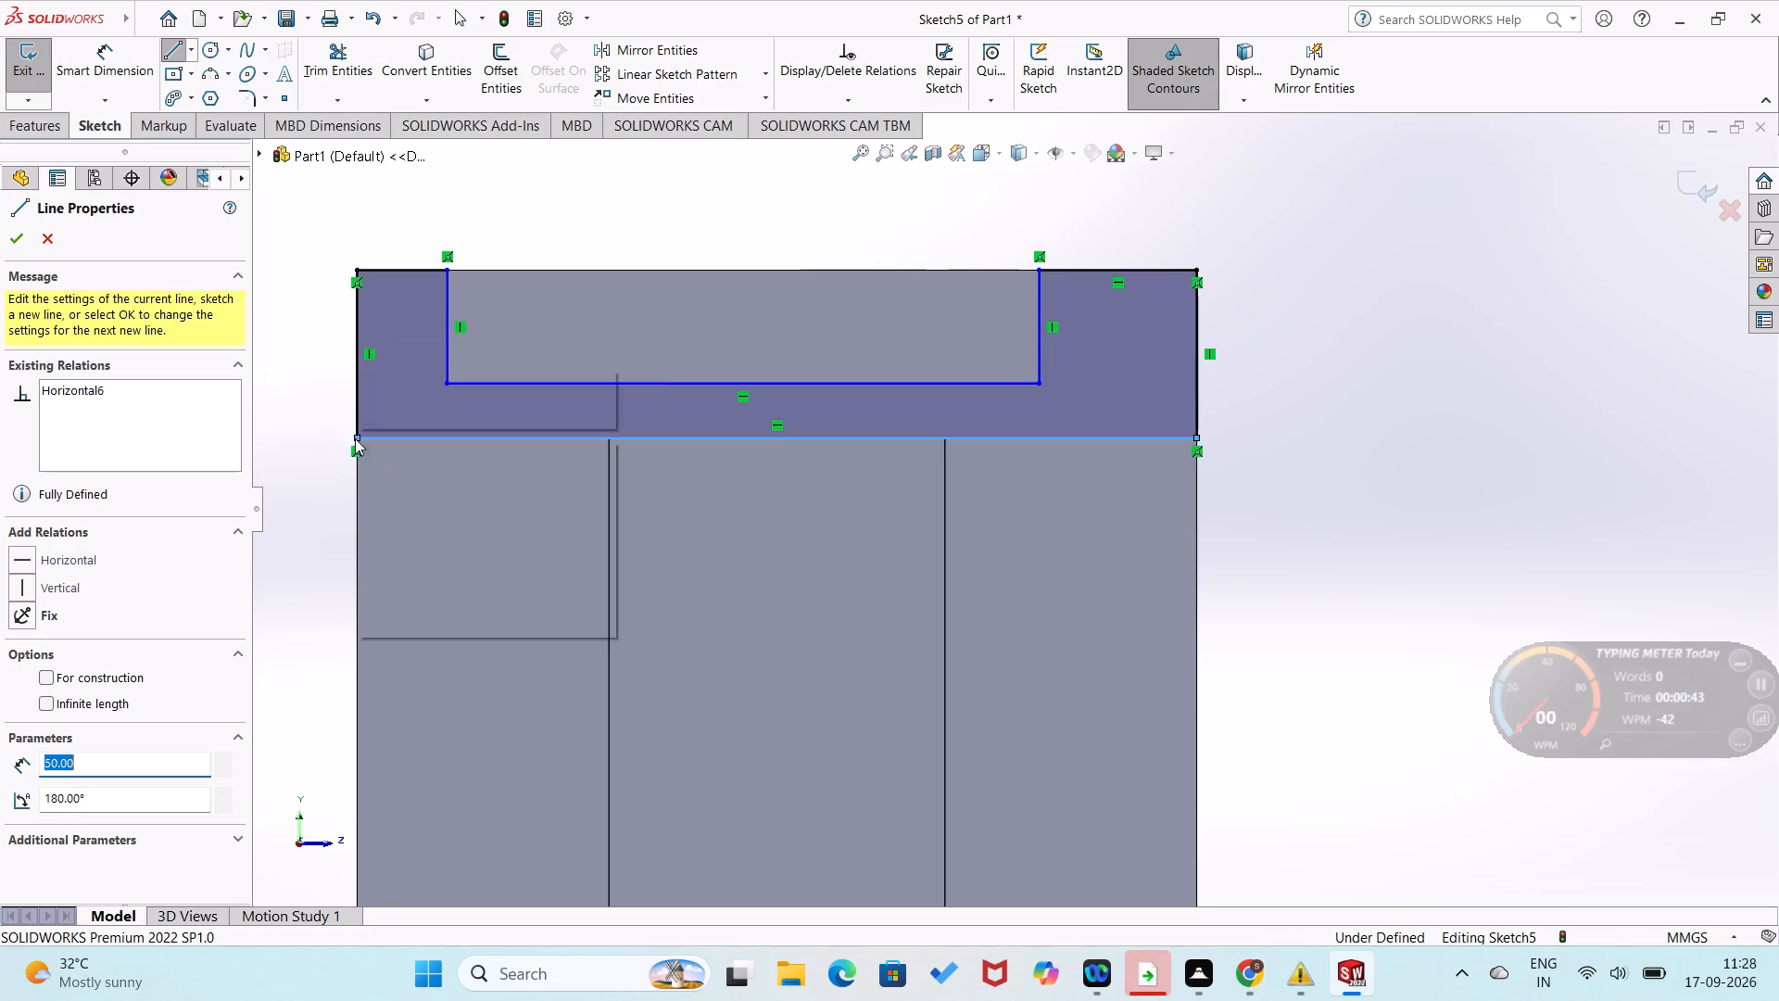
click(391, 457)
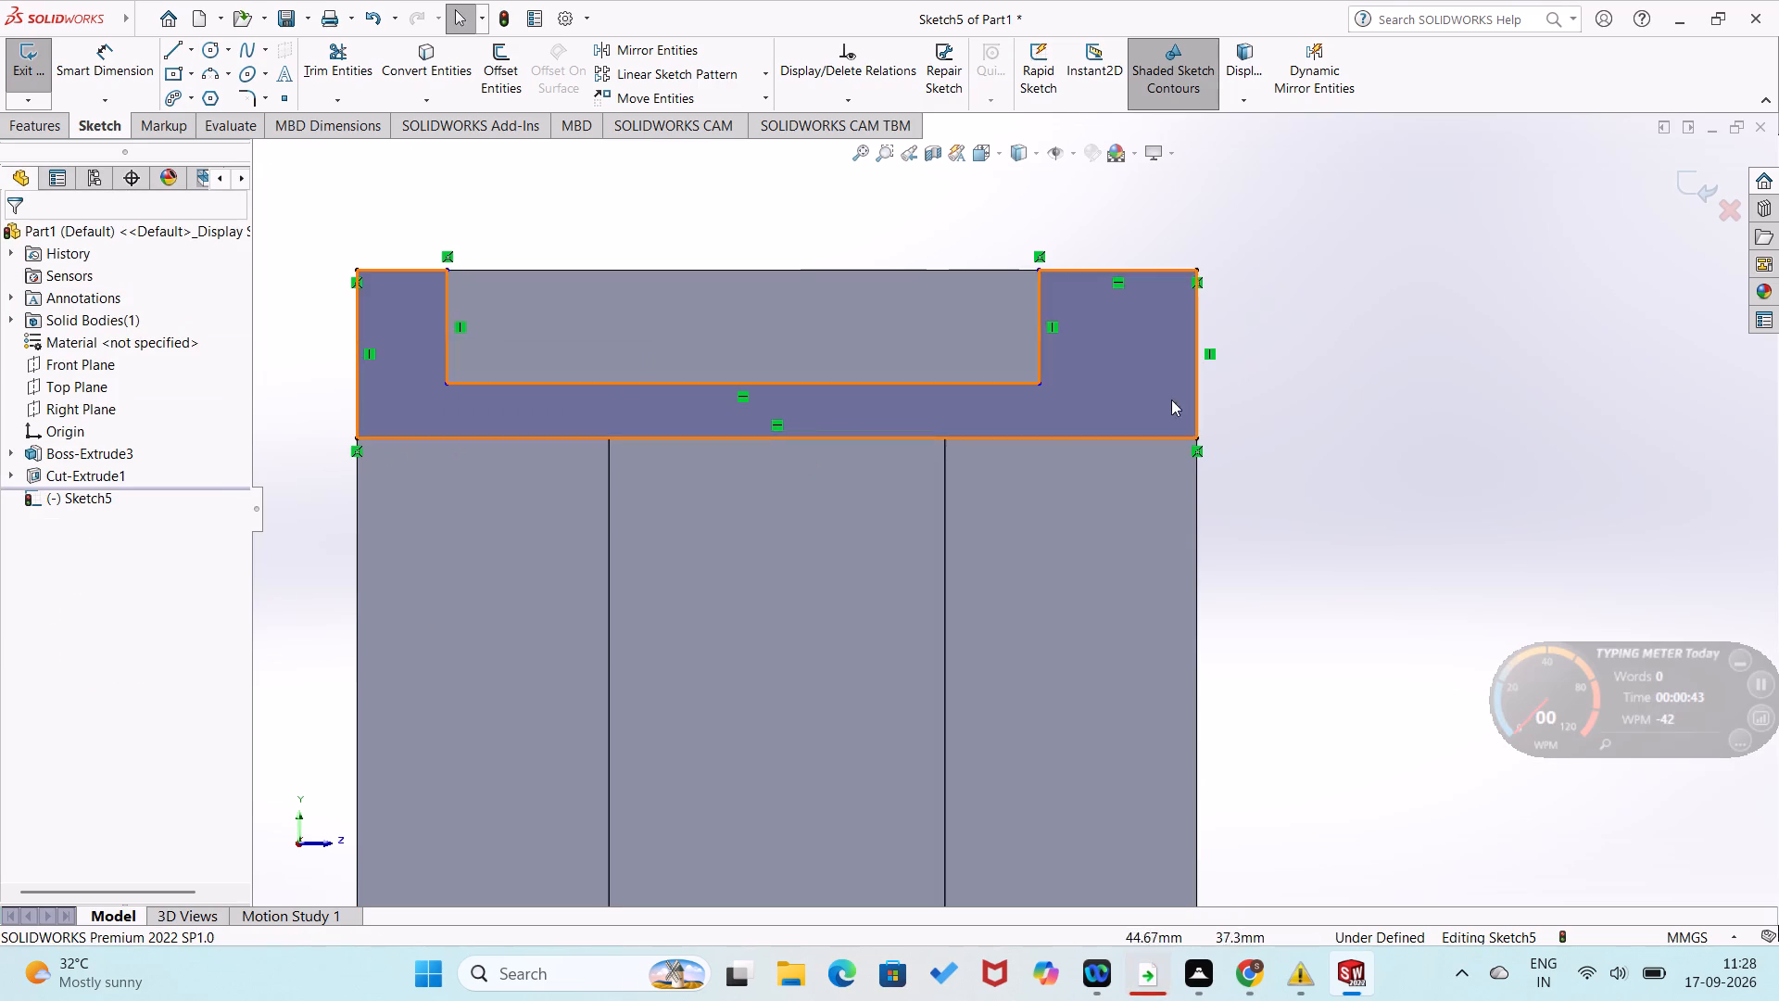
Dimension the profile's short top line farthest from the origin to 10 mm.
right_drag(1283, 447, 1318, 348)
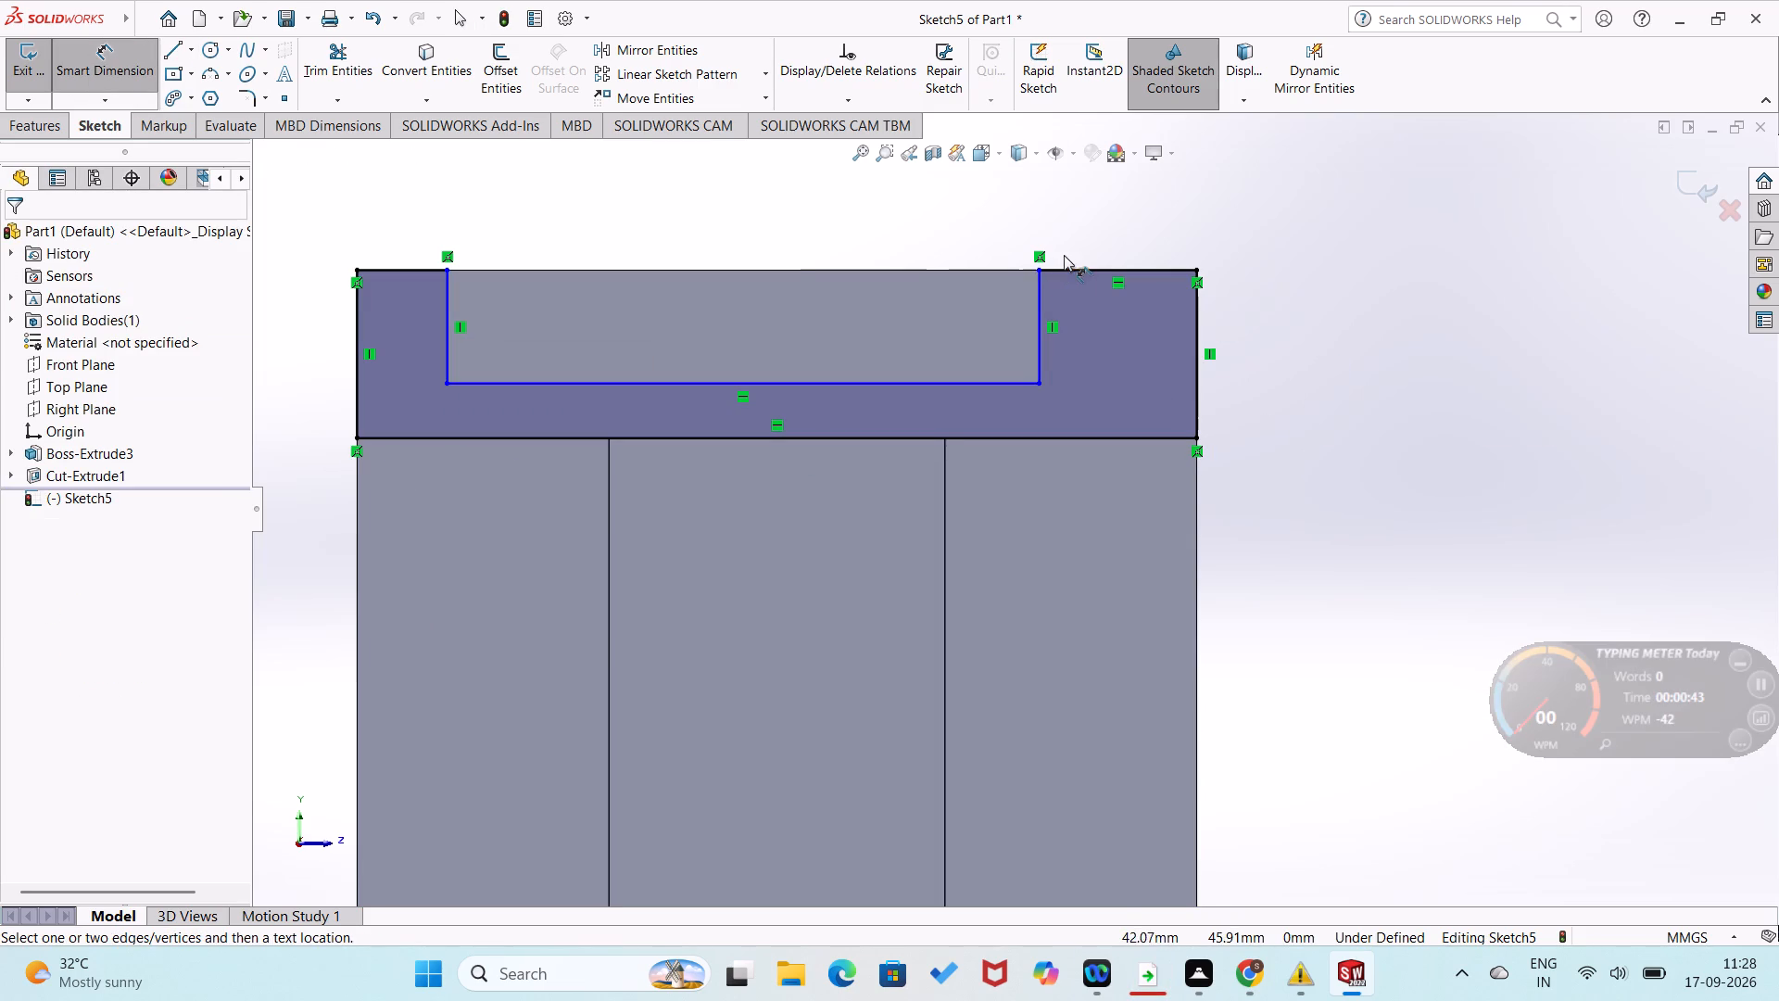
click(1078, 270)
click(1094, 238)
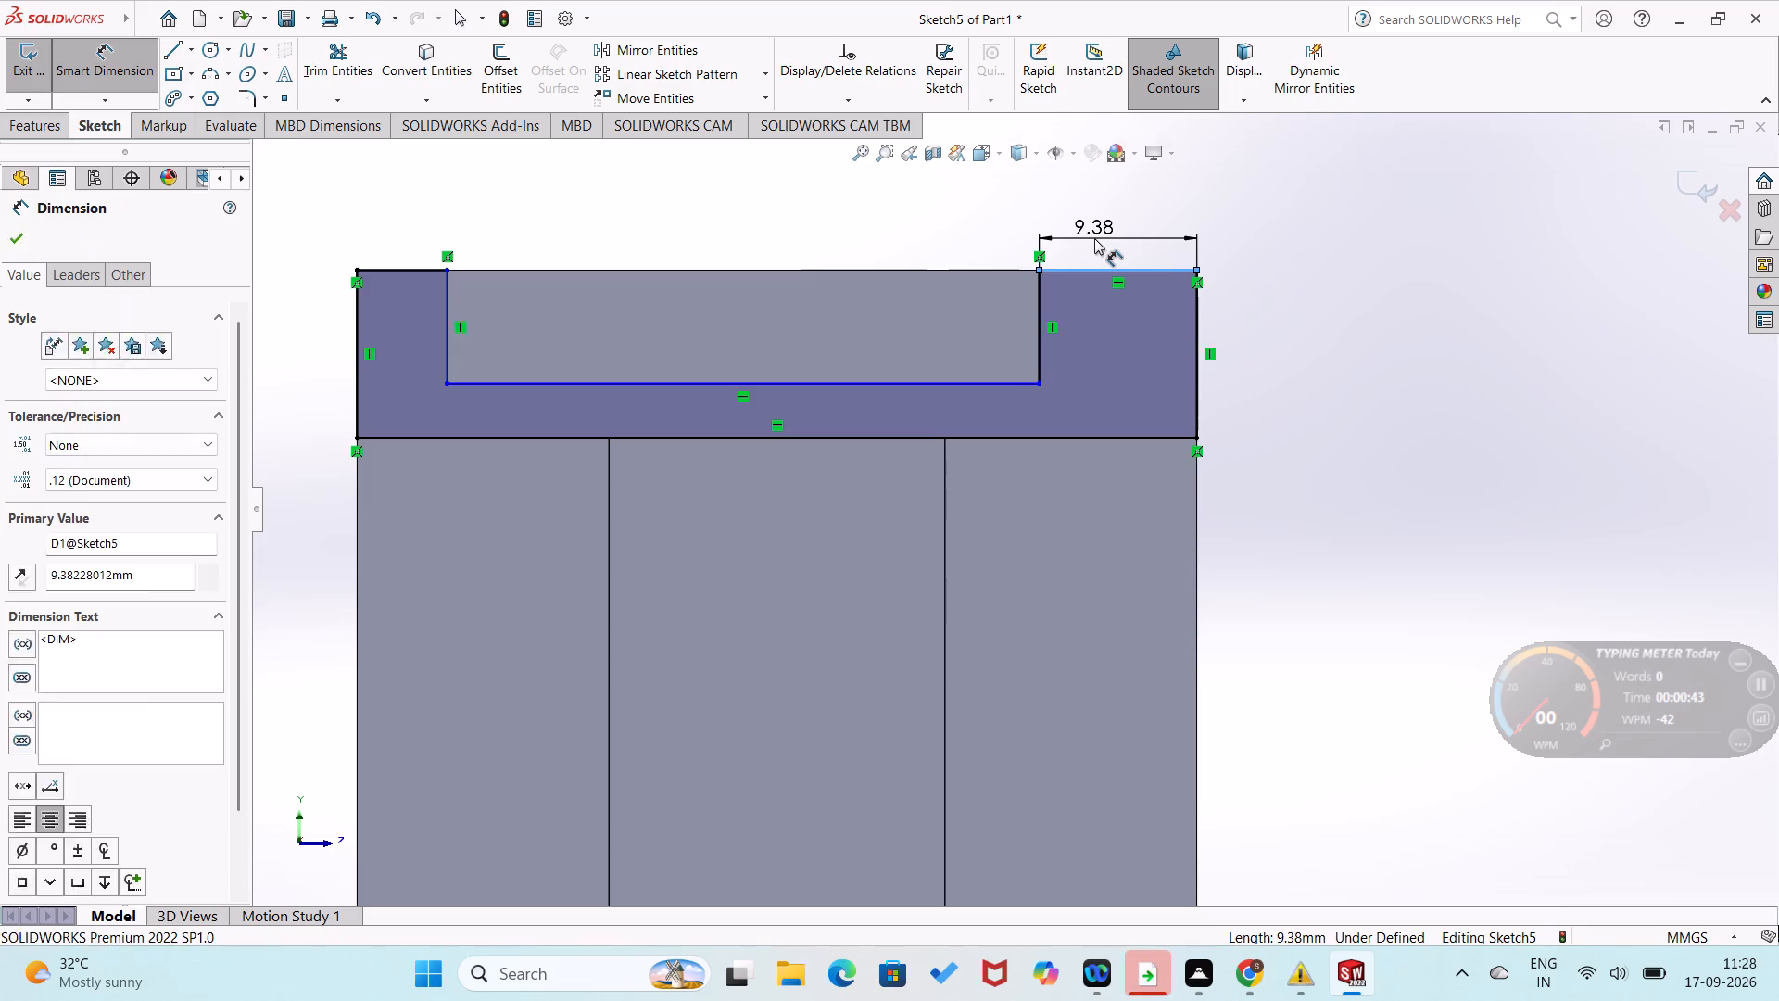
text(10)
key(Return)
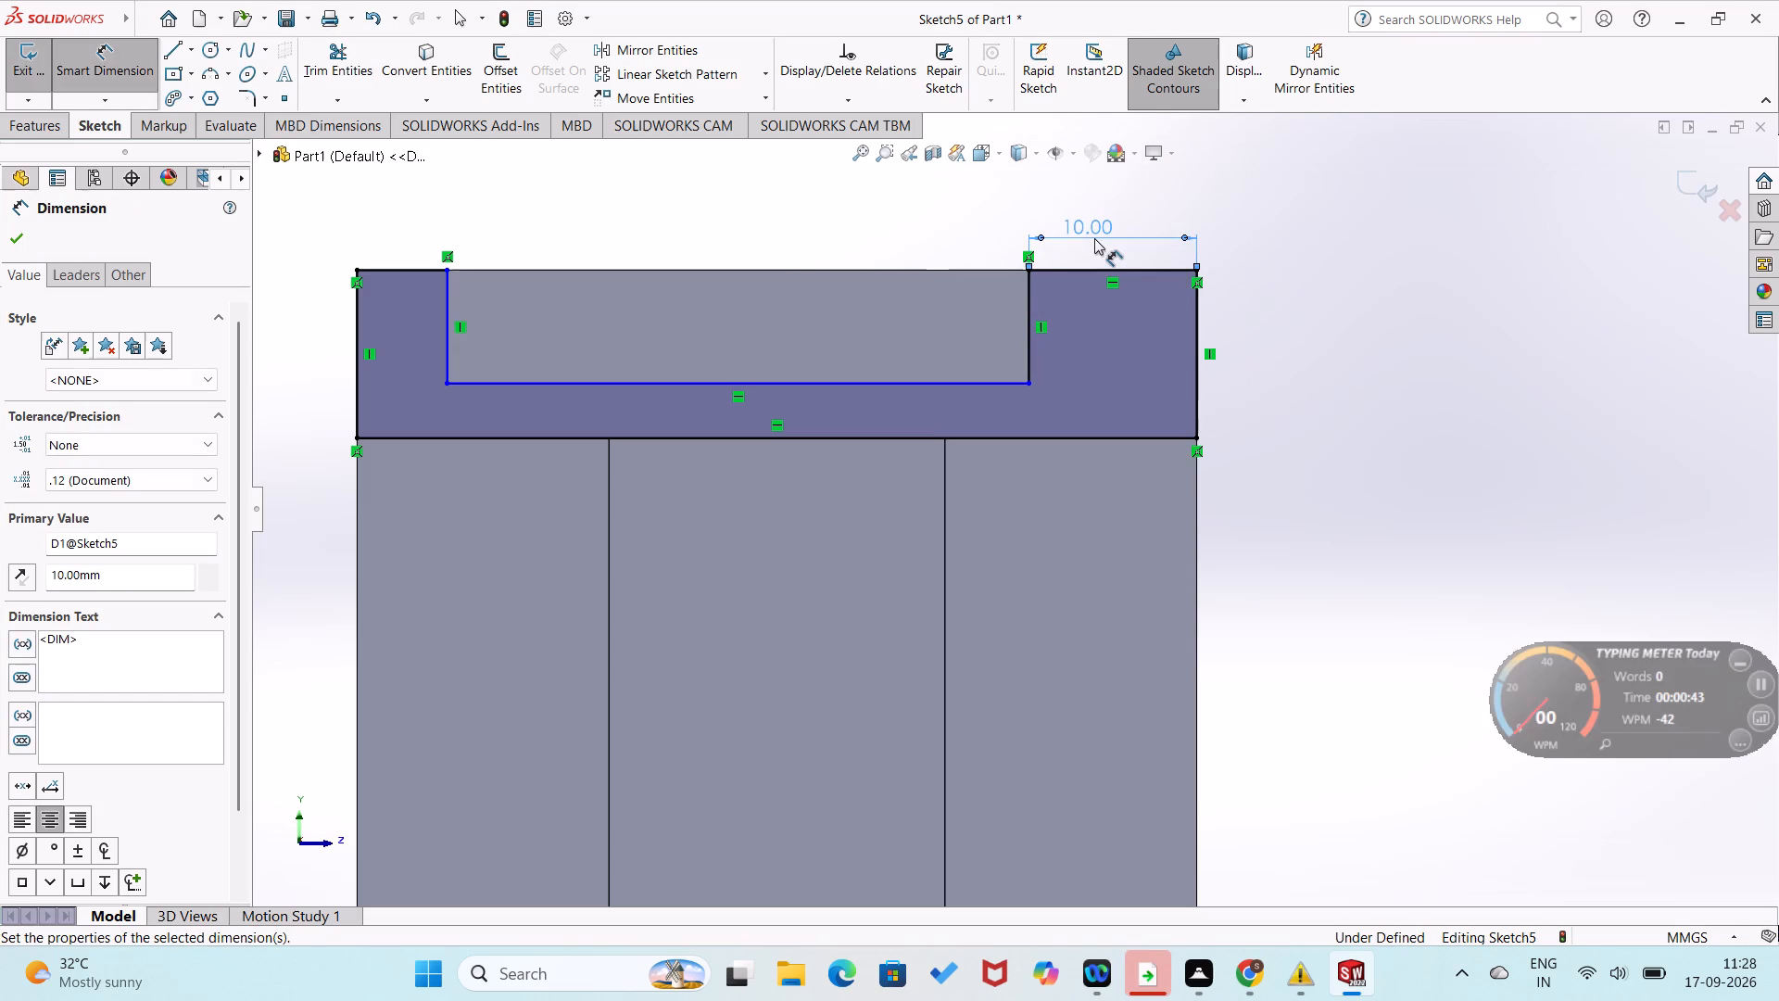
Dimension the profile's short top line on the origin side to 10 mm.
click(414, 271)
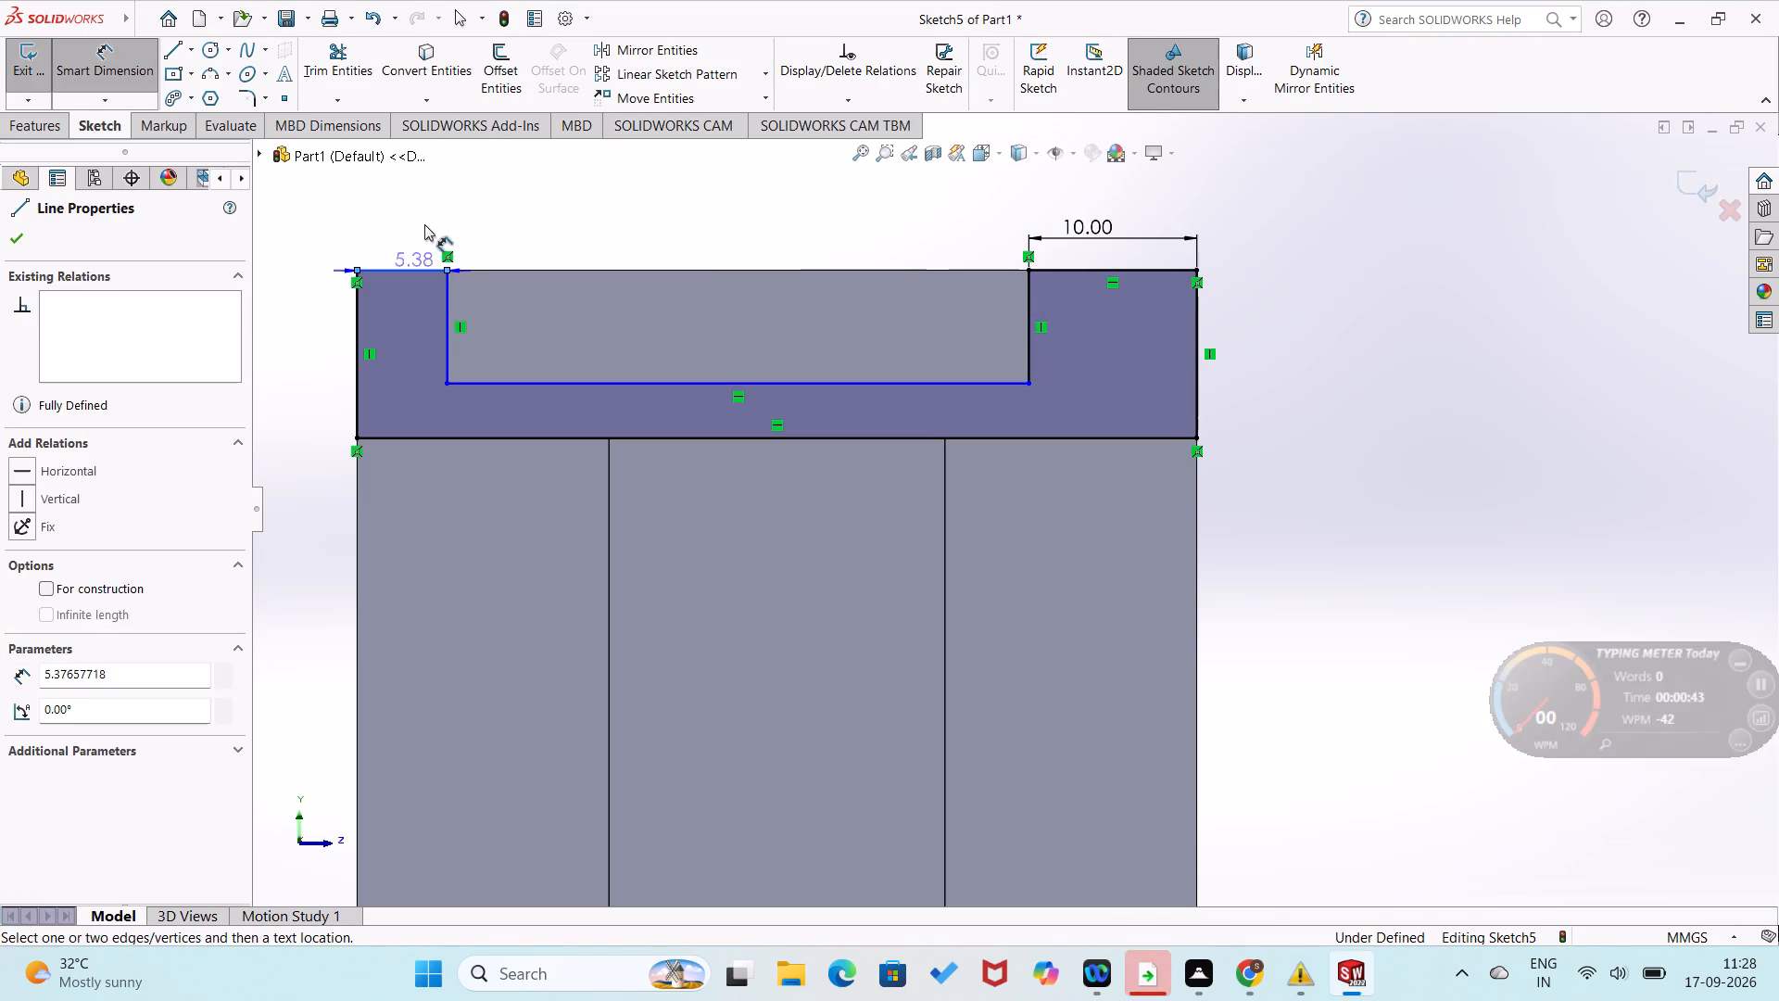
click(424, 224)
text(10)
key(Return)
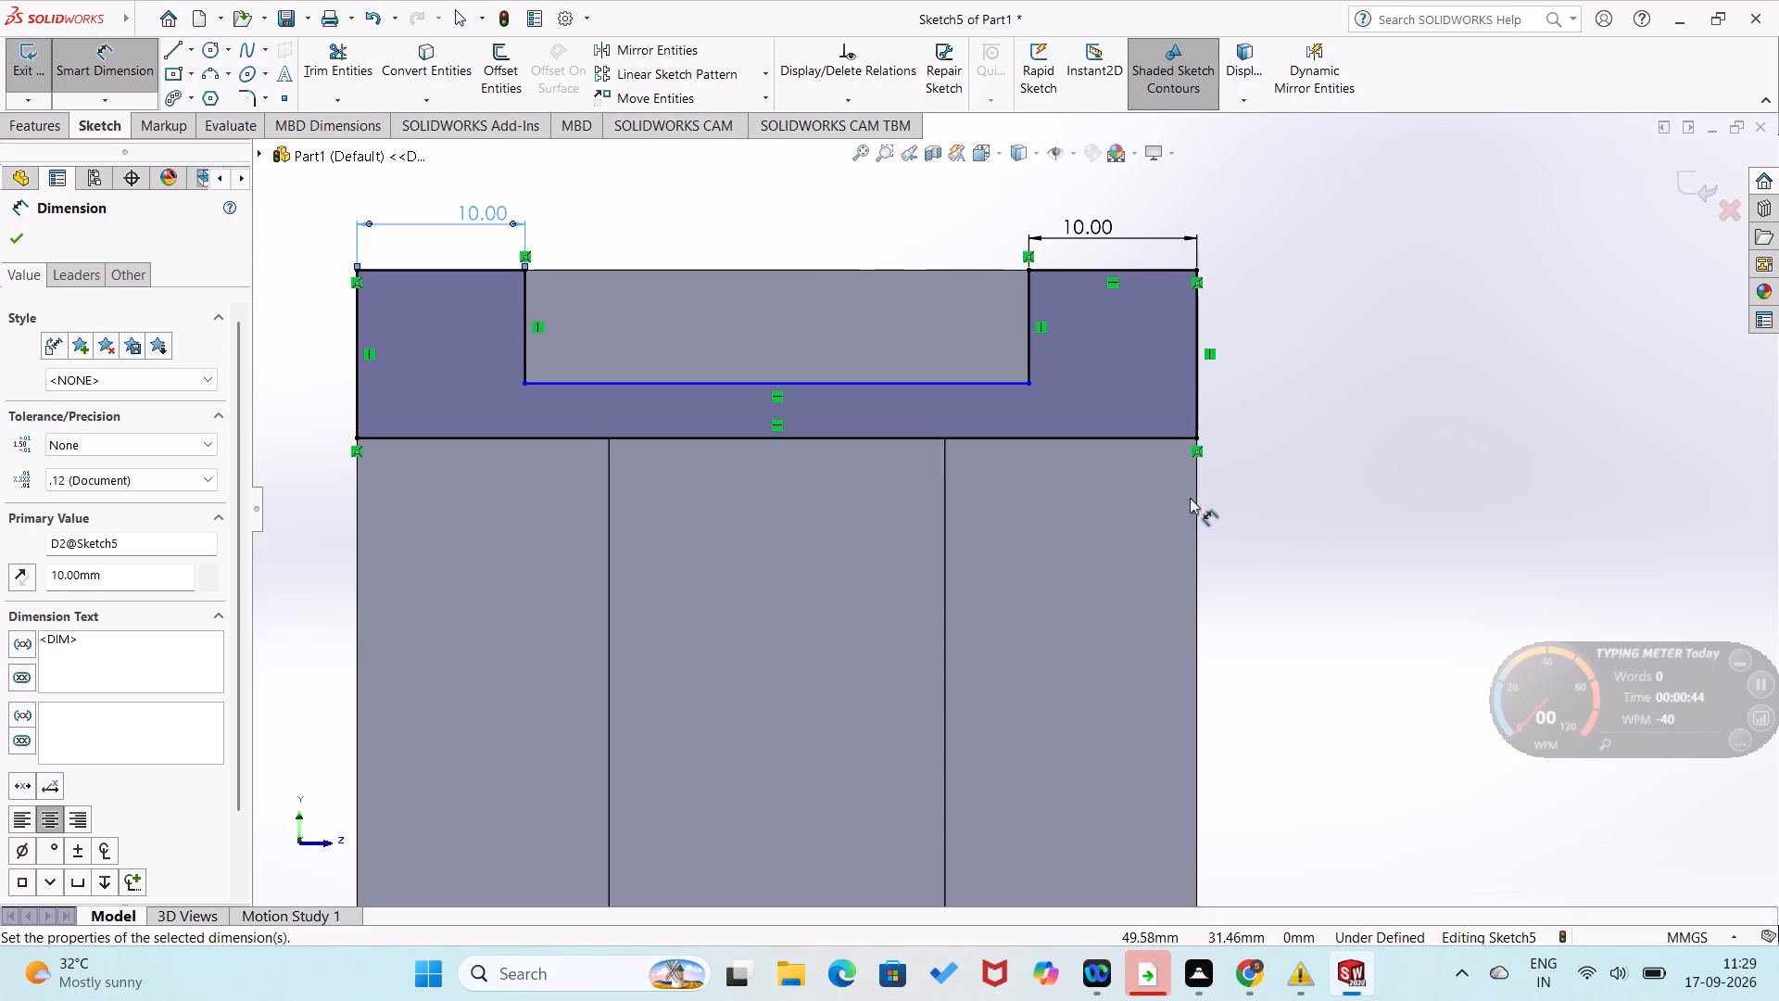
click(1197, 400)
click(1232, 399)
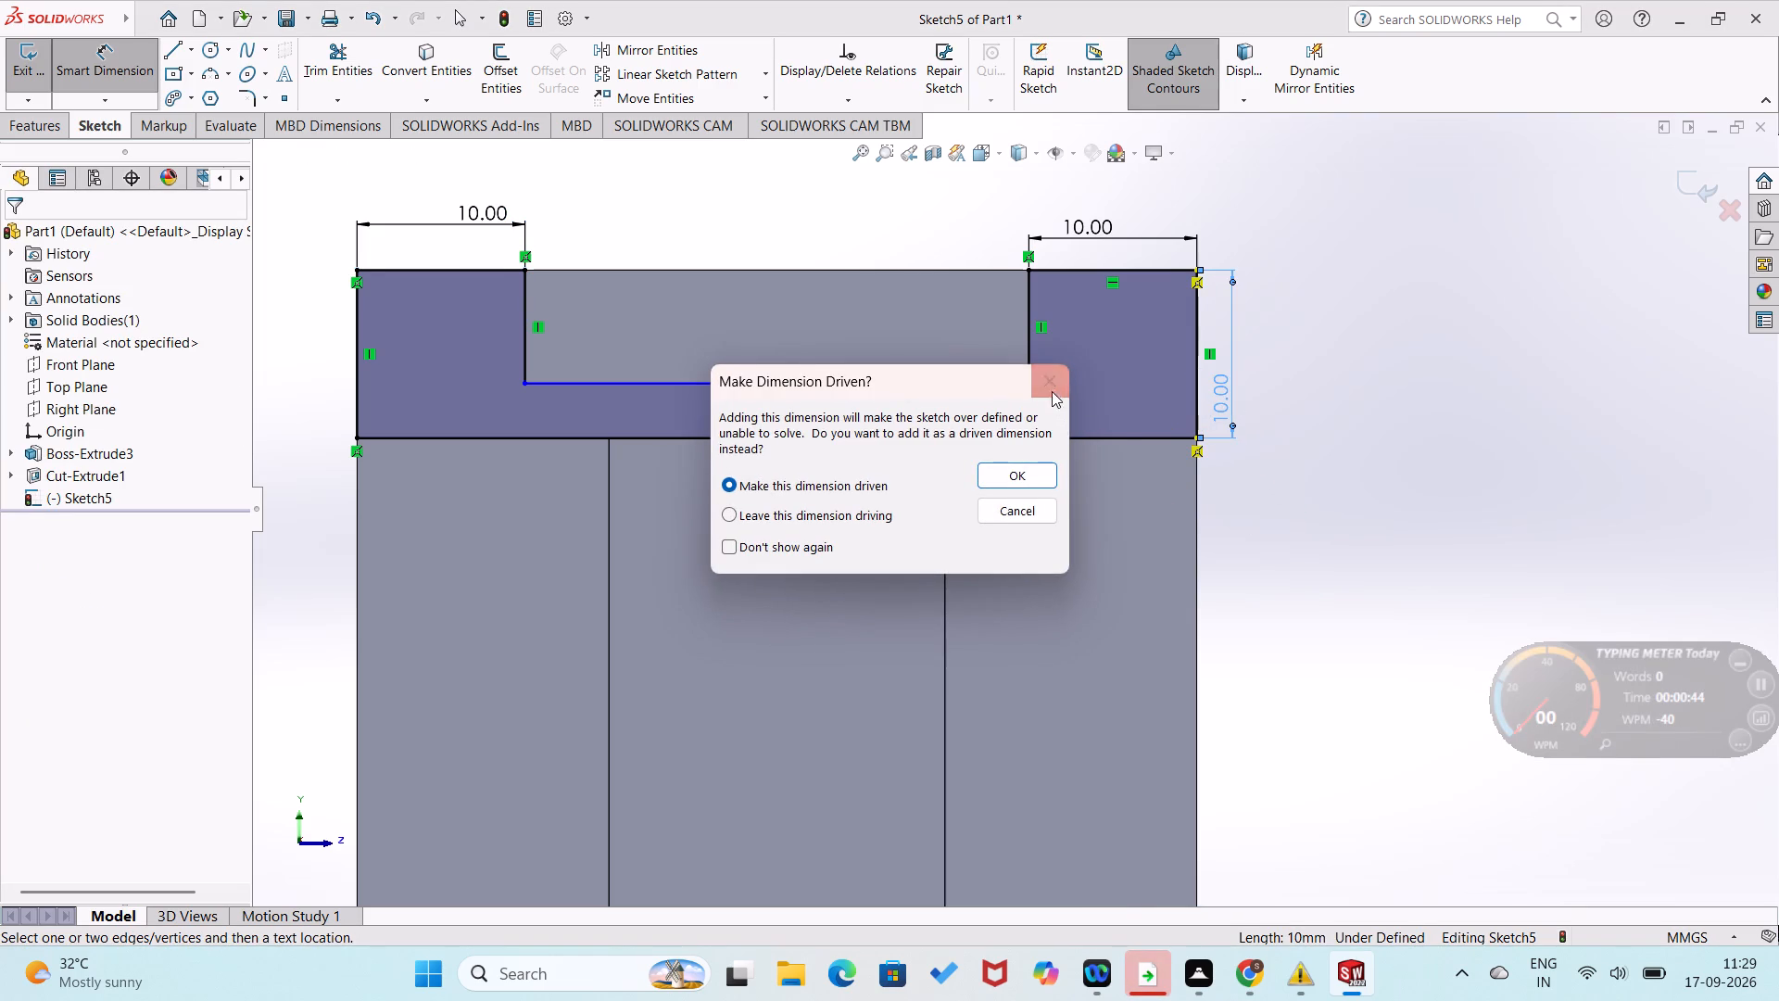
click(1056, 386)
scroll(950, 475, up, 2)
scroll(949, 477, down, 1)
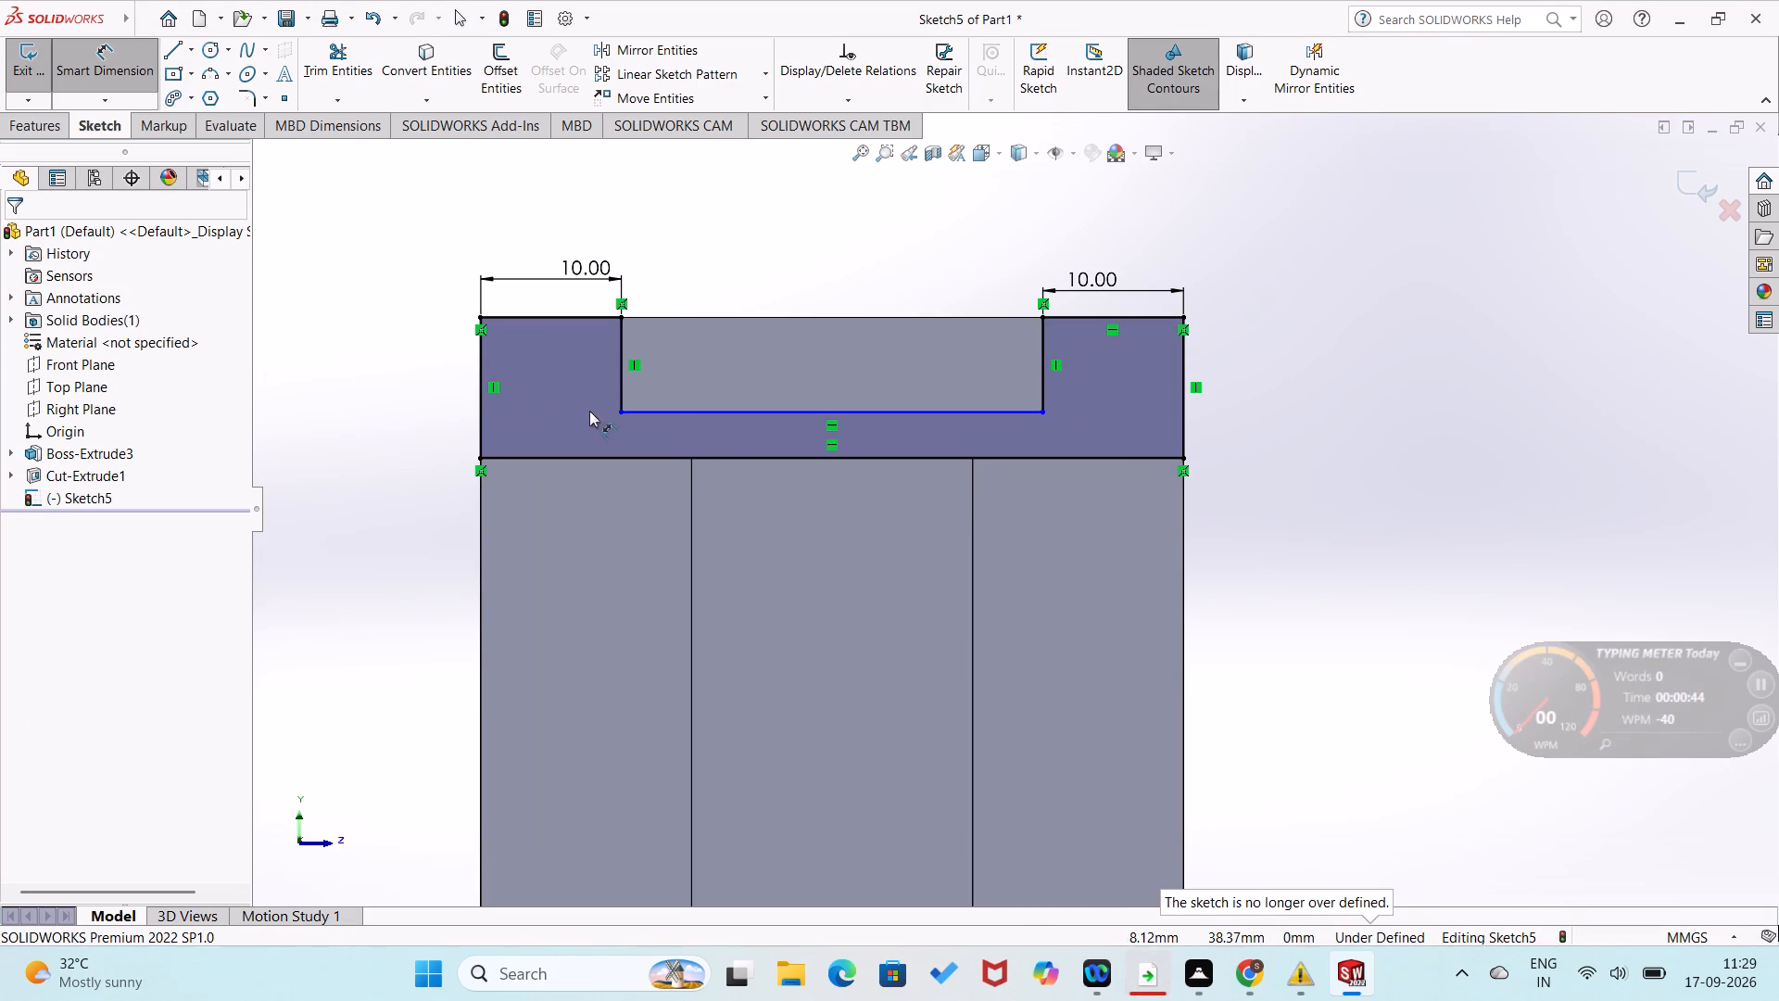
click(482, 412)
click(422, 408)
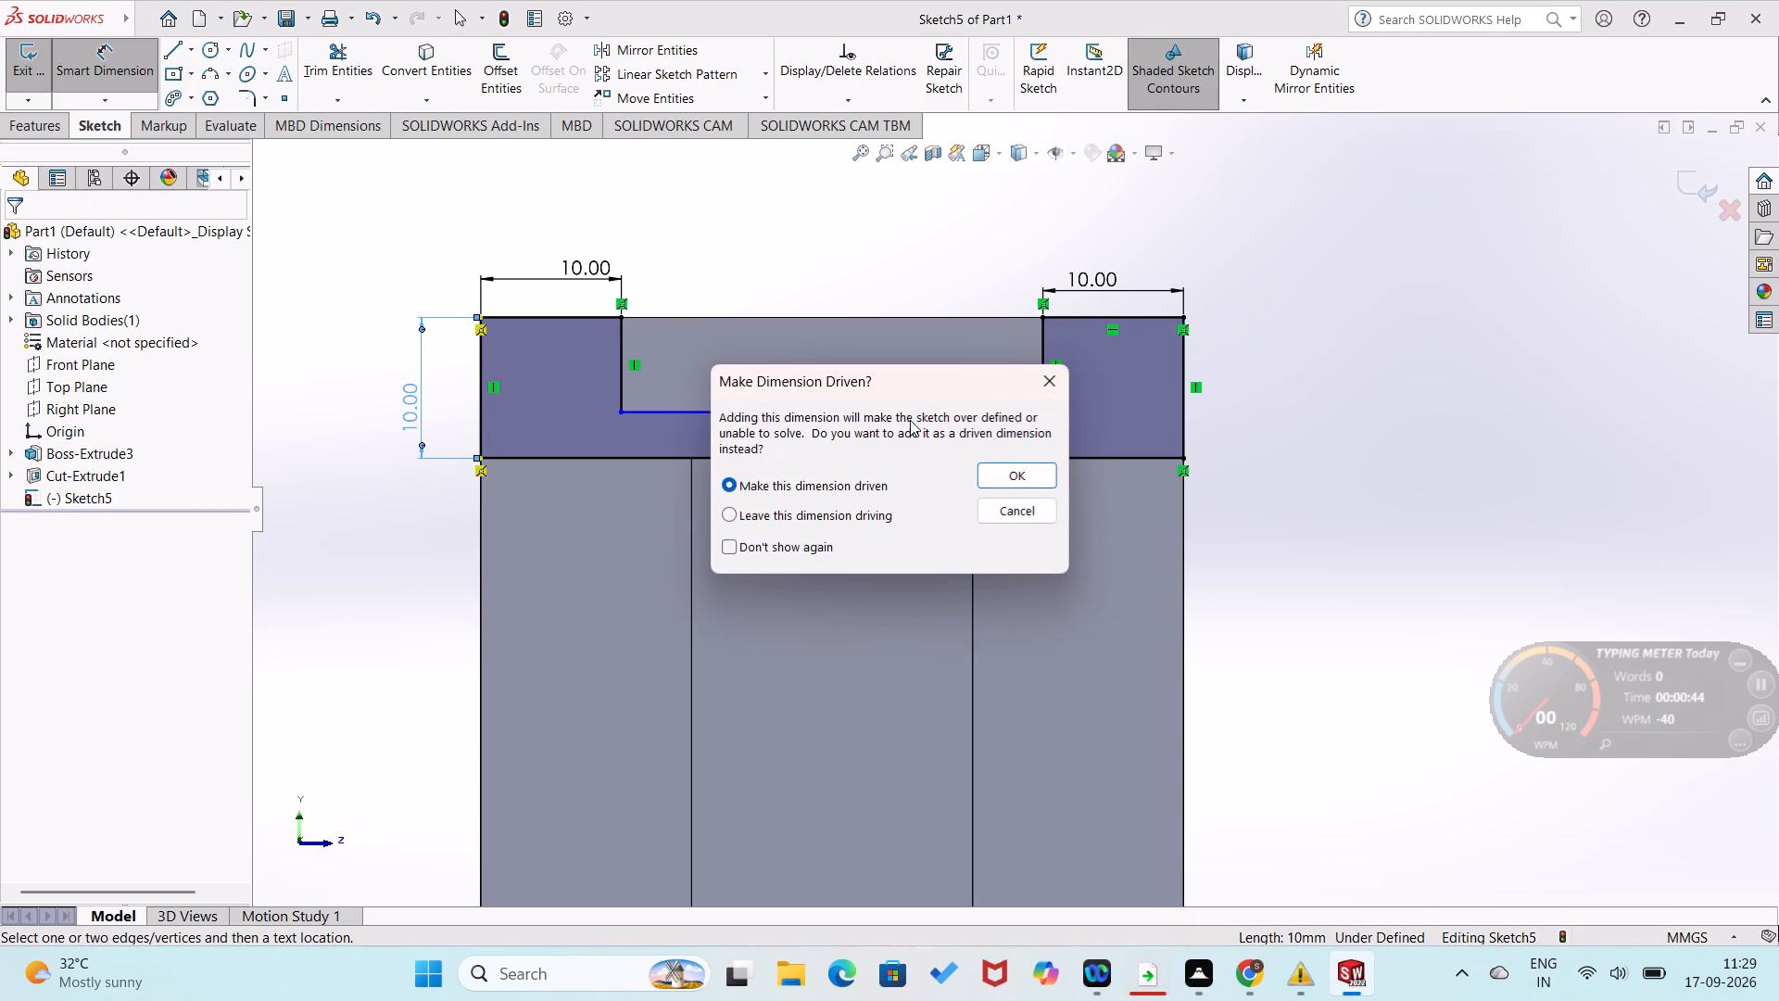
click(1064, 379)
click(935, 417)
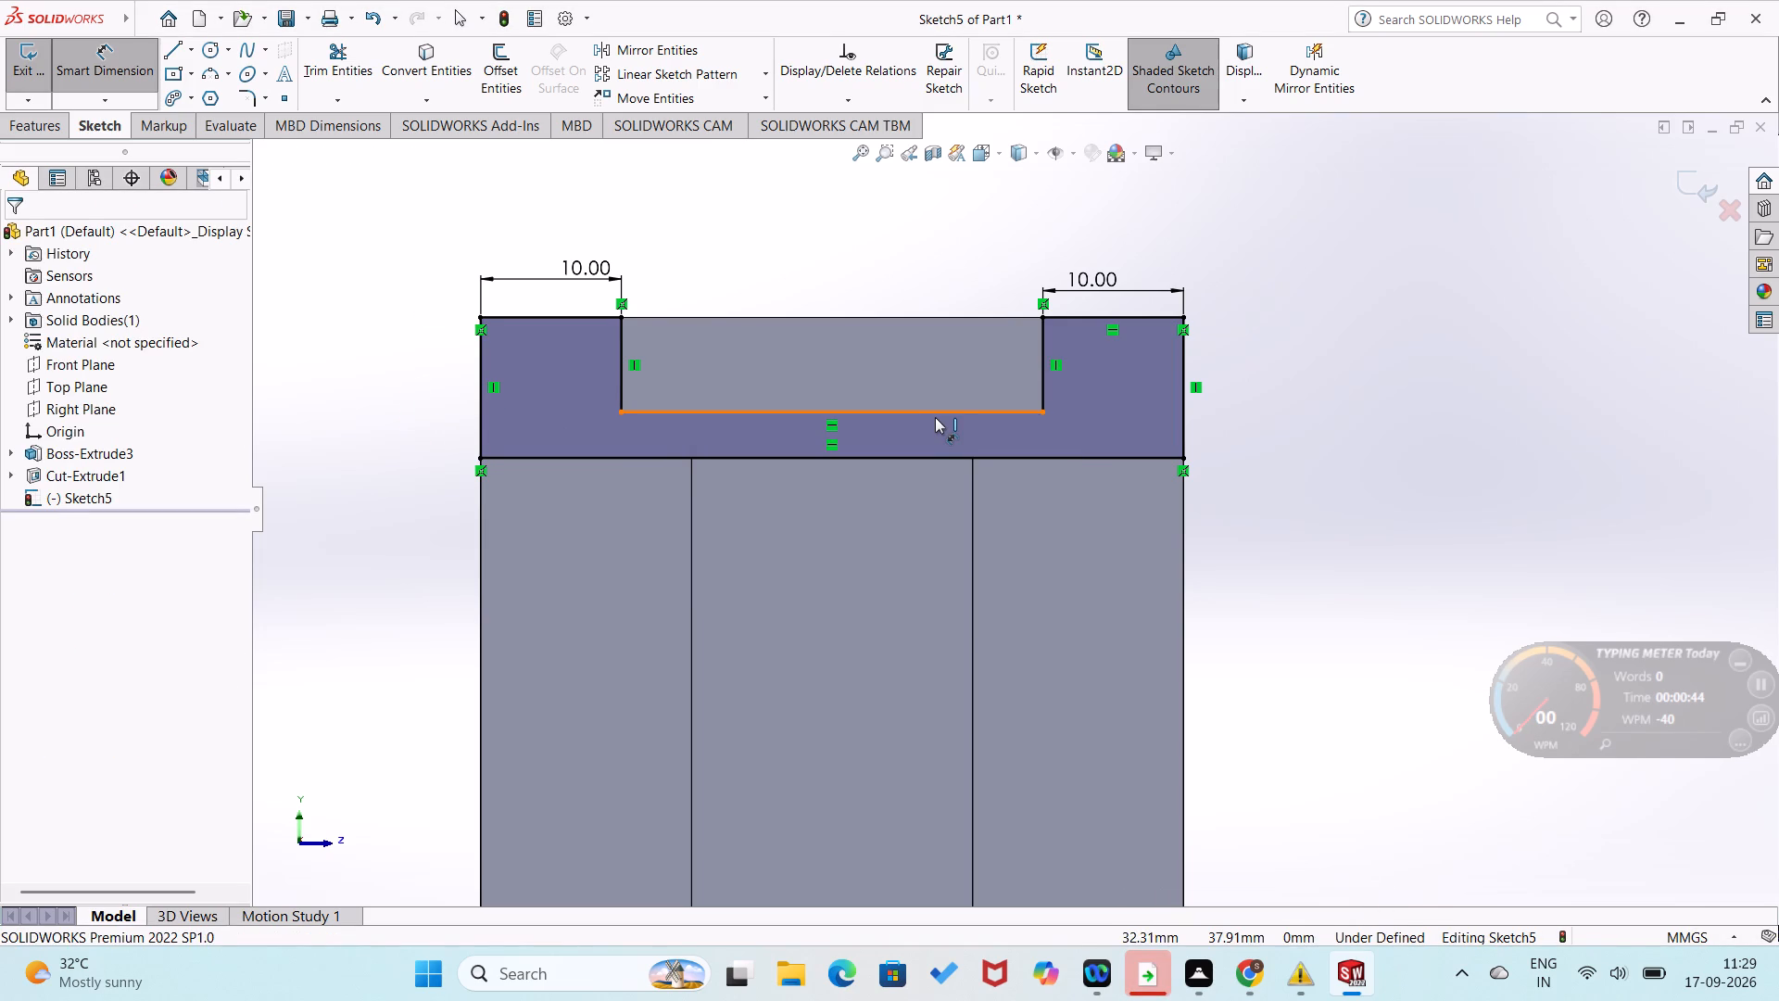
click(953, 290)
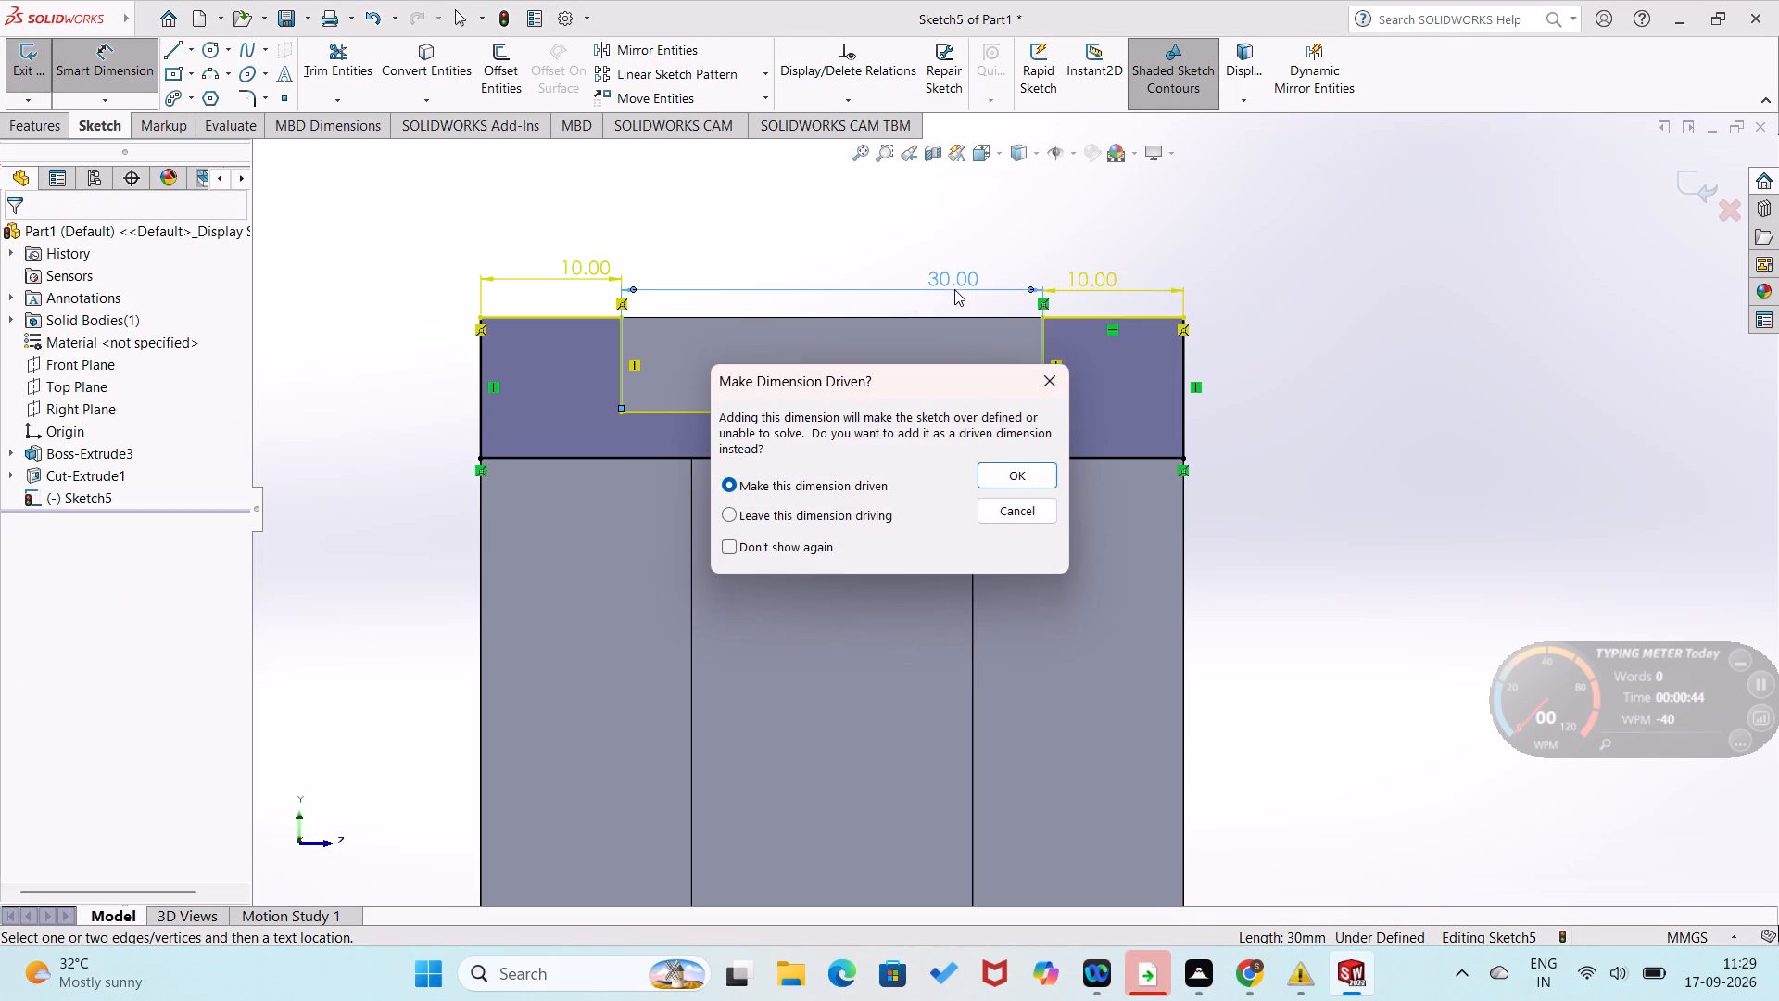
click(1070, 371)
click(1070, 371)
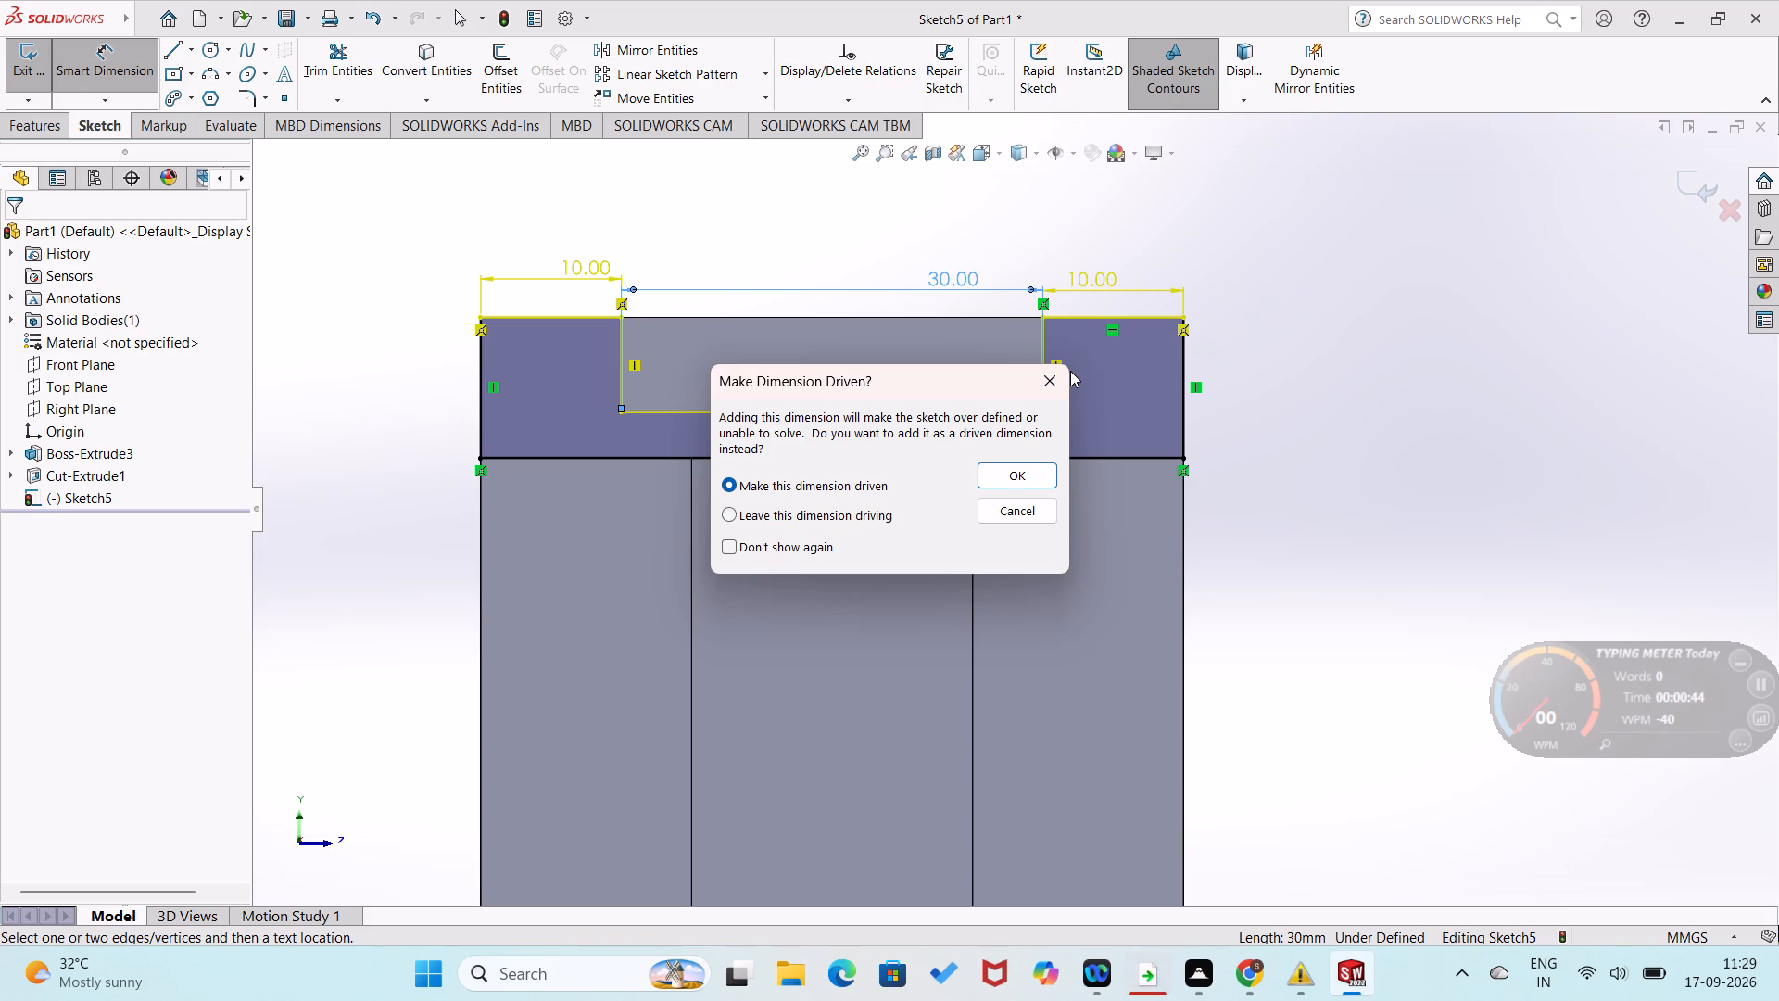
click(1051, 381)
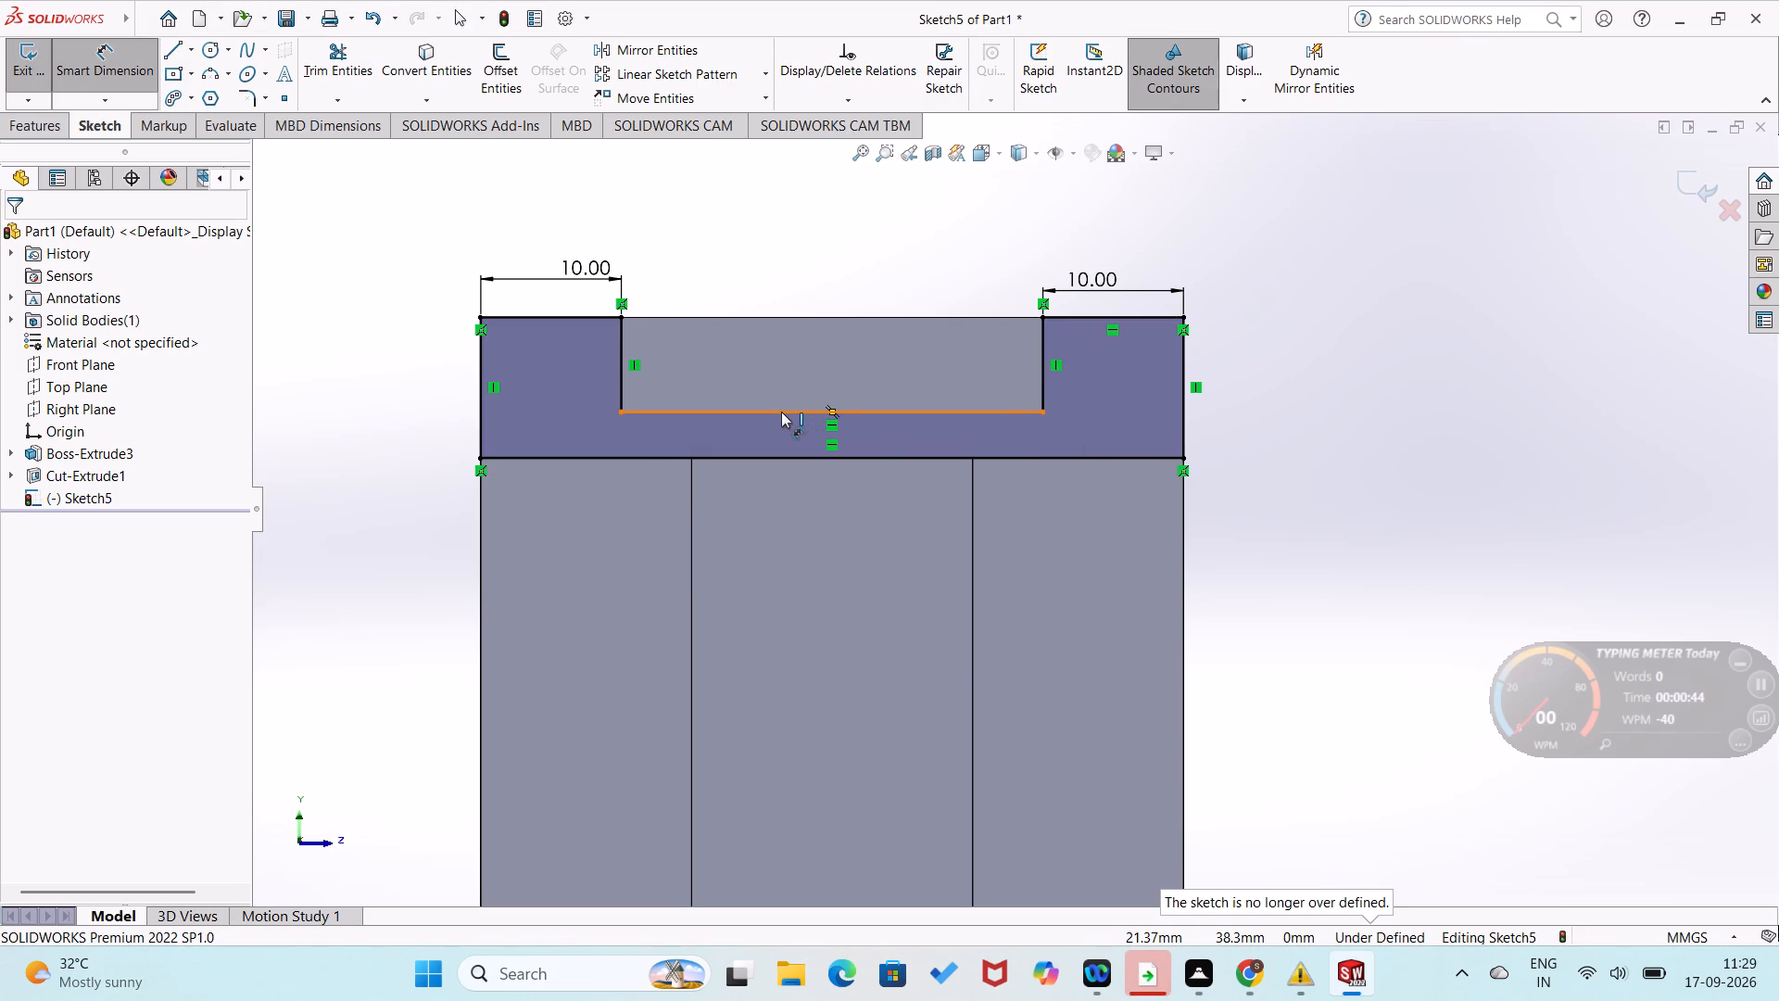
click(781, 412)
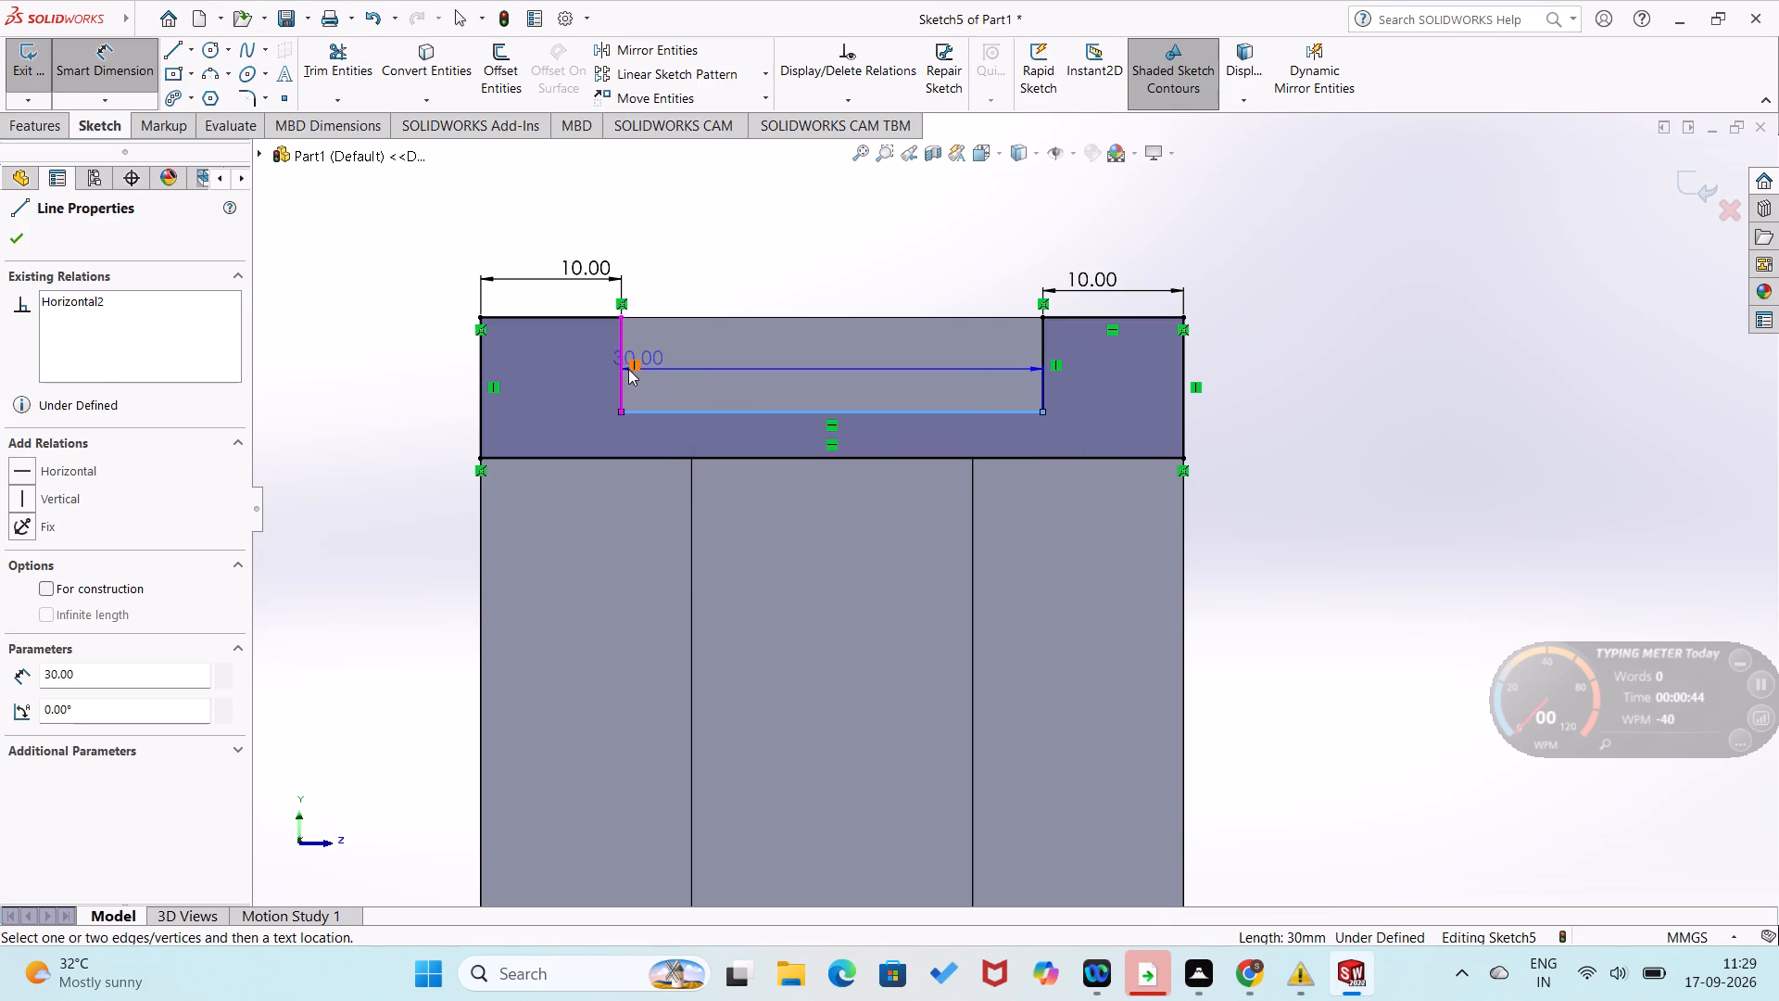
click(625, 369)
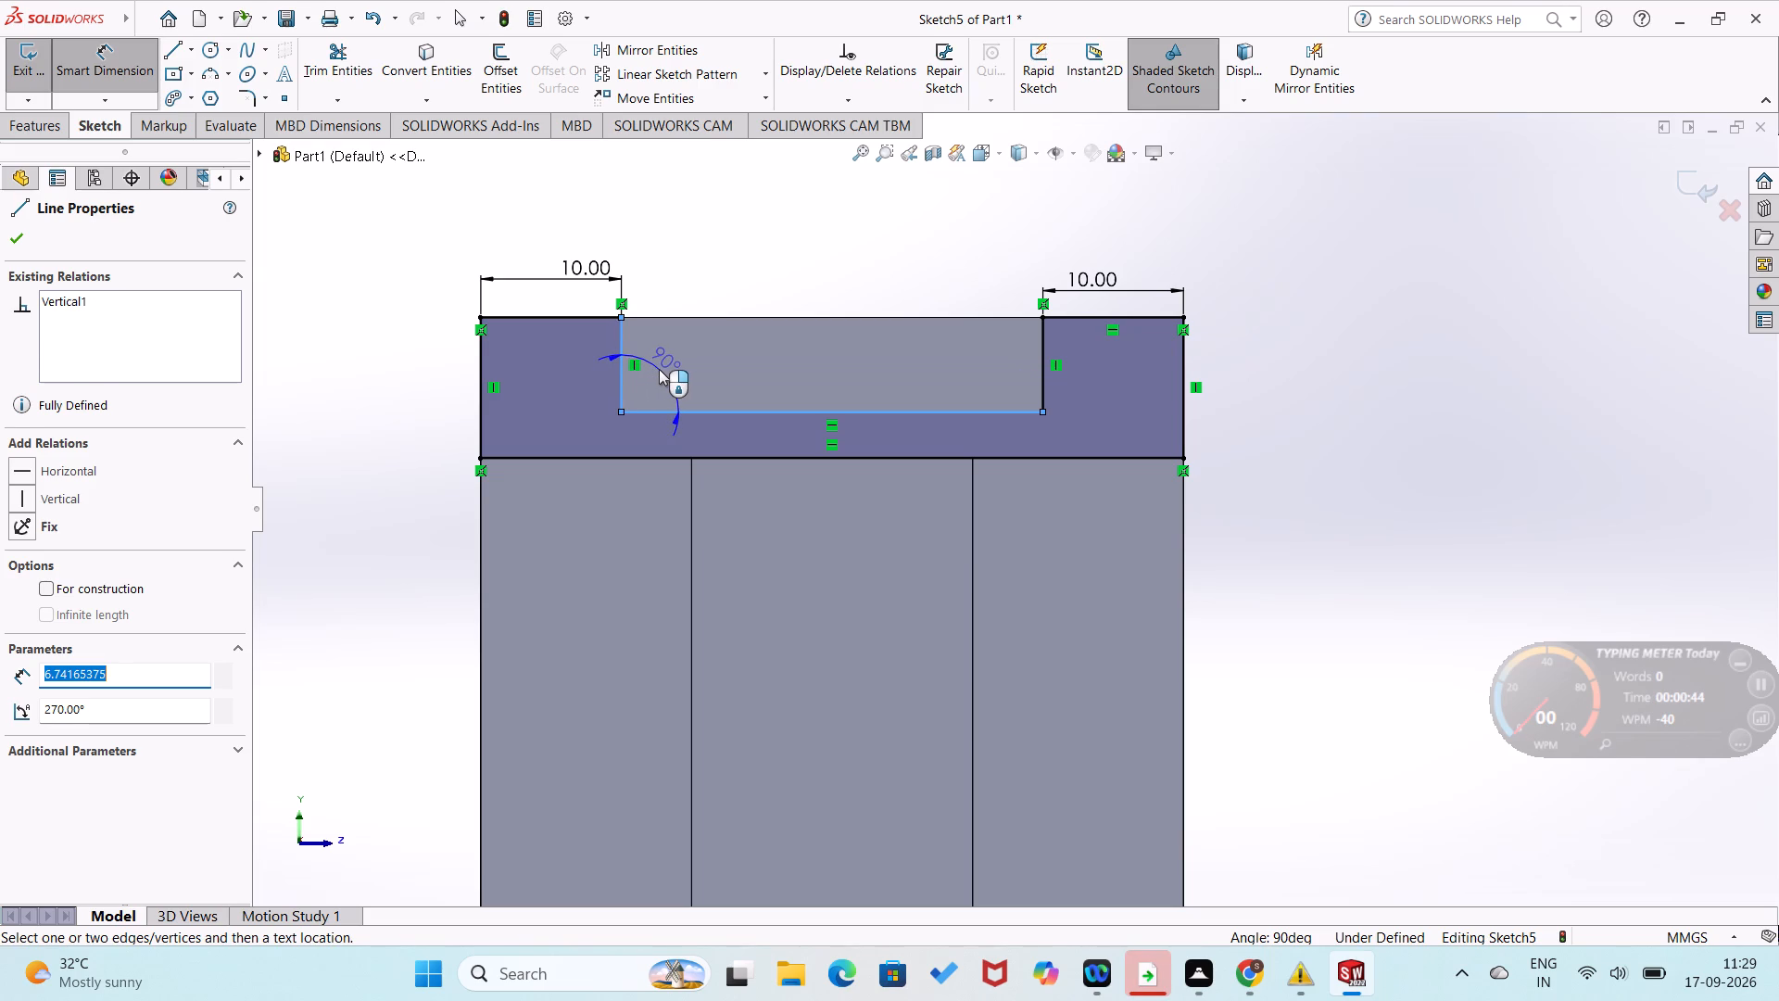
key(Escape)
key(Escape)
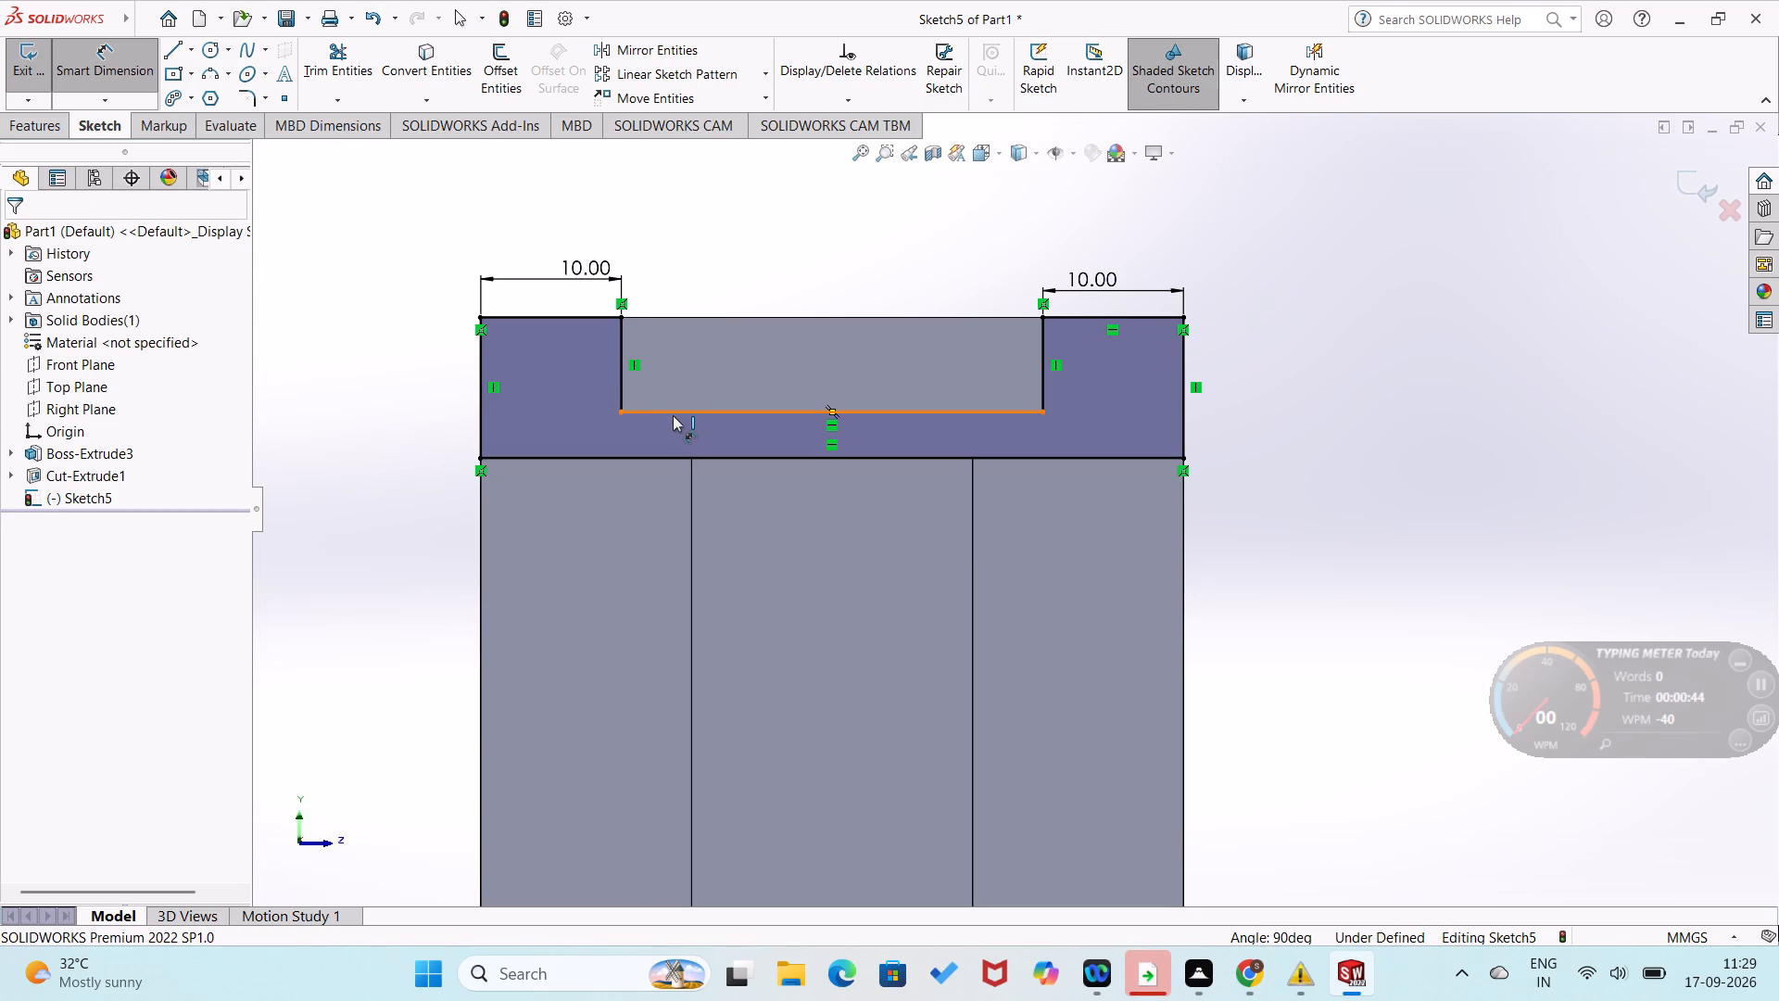
Dimension the notch's depth from the step face's top edge to the notch's bottom line as 5 mm.
click(673, 415)
click(756, 316)
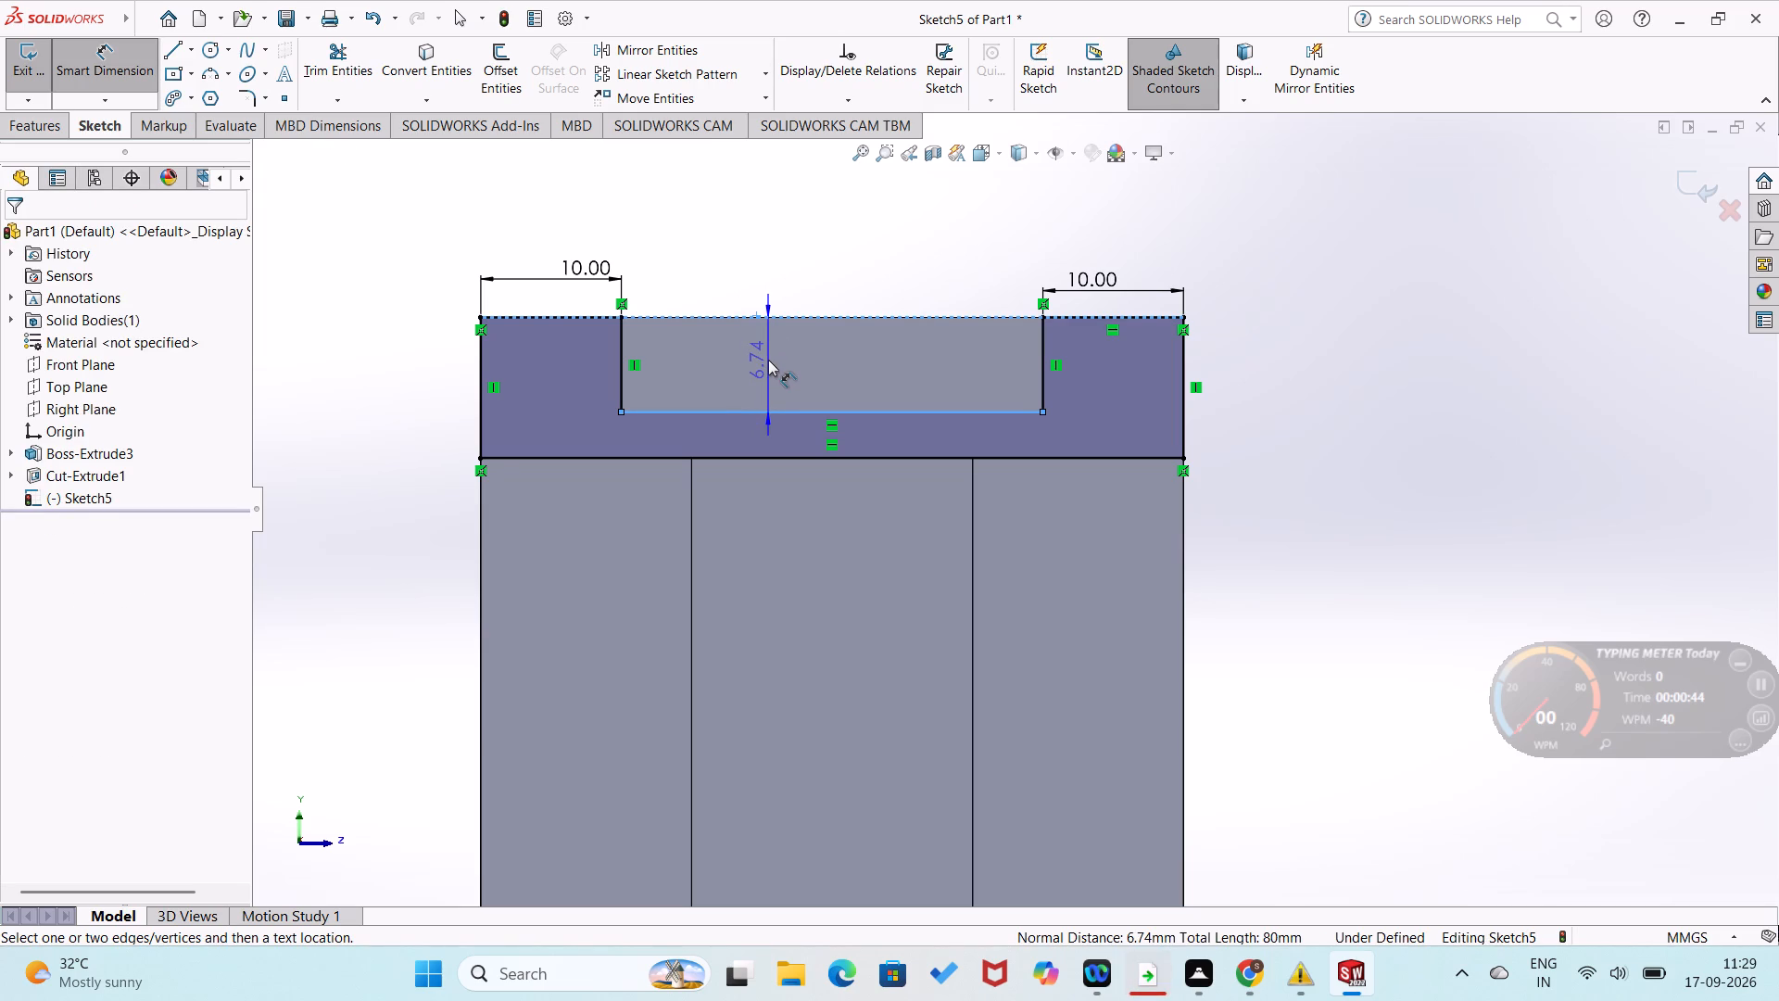
click(768, 360)
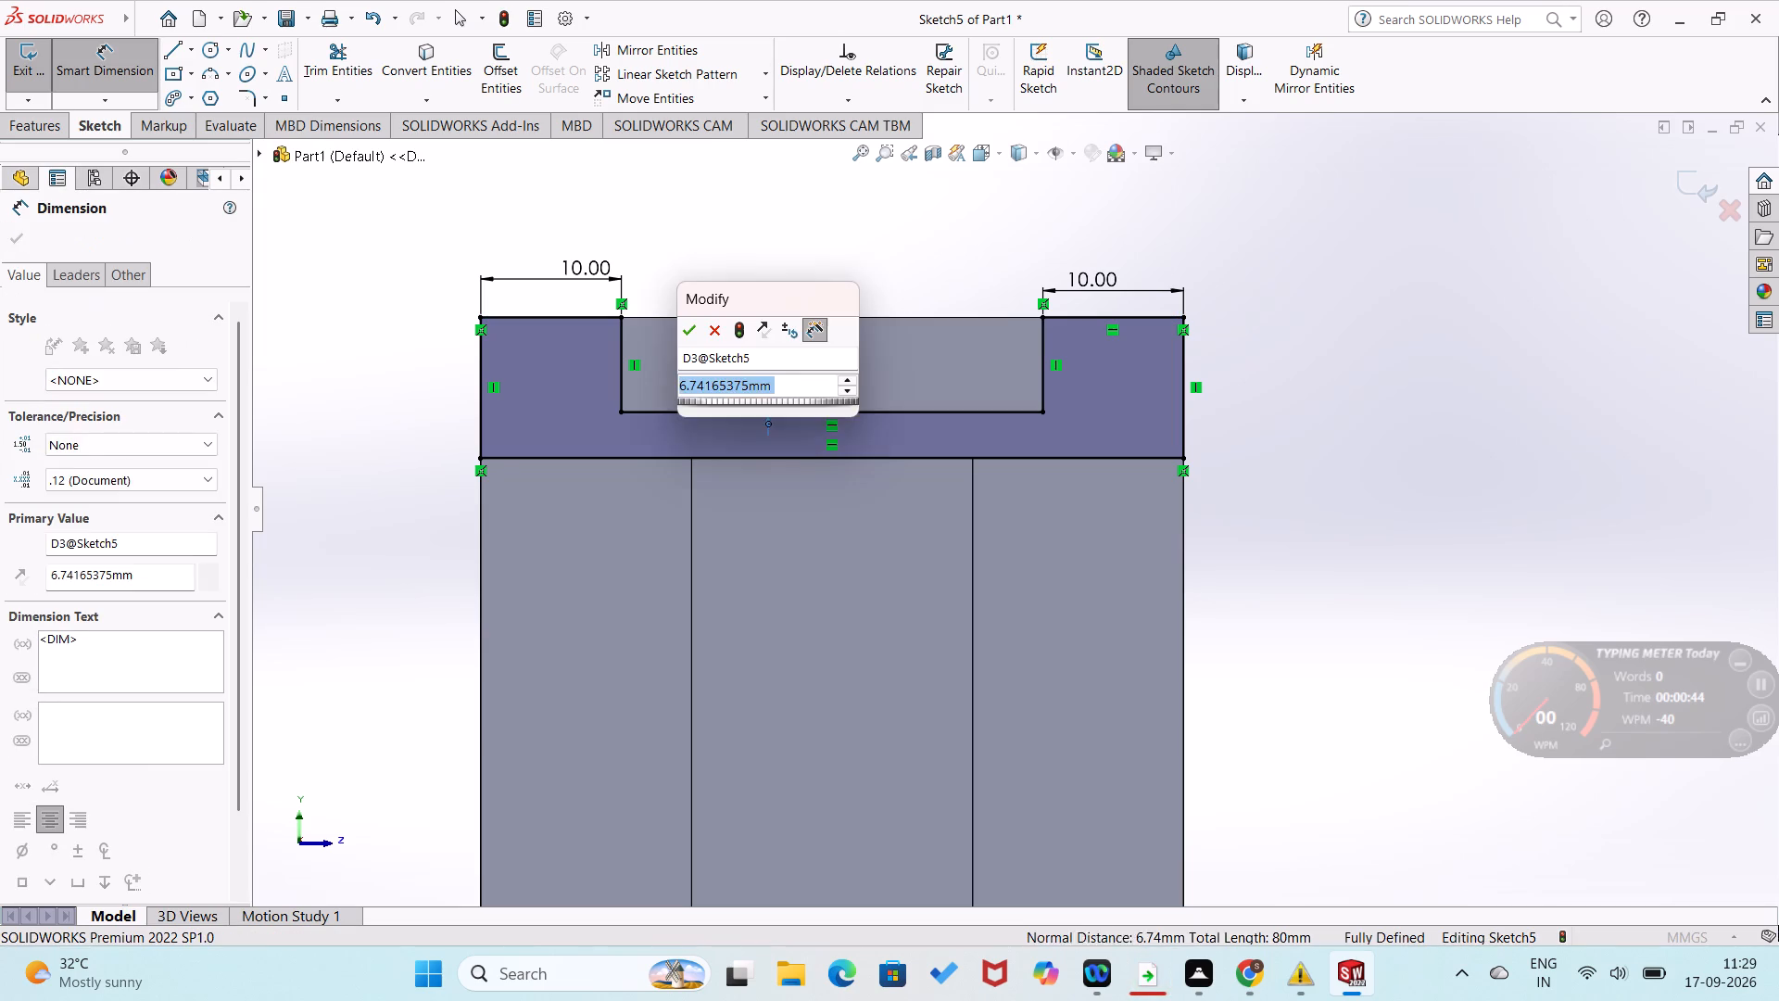
key(5)
key(Return)
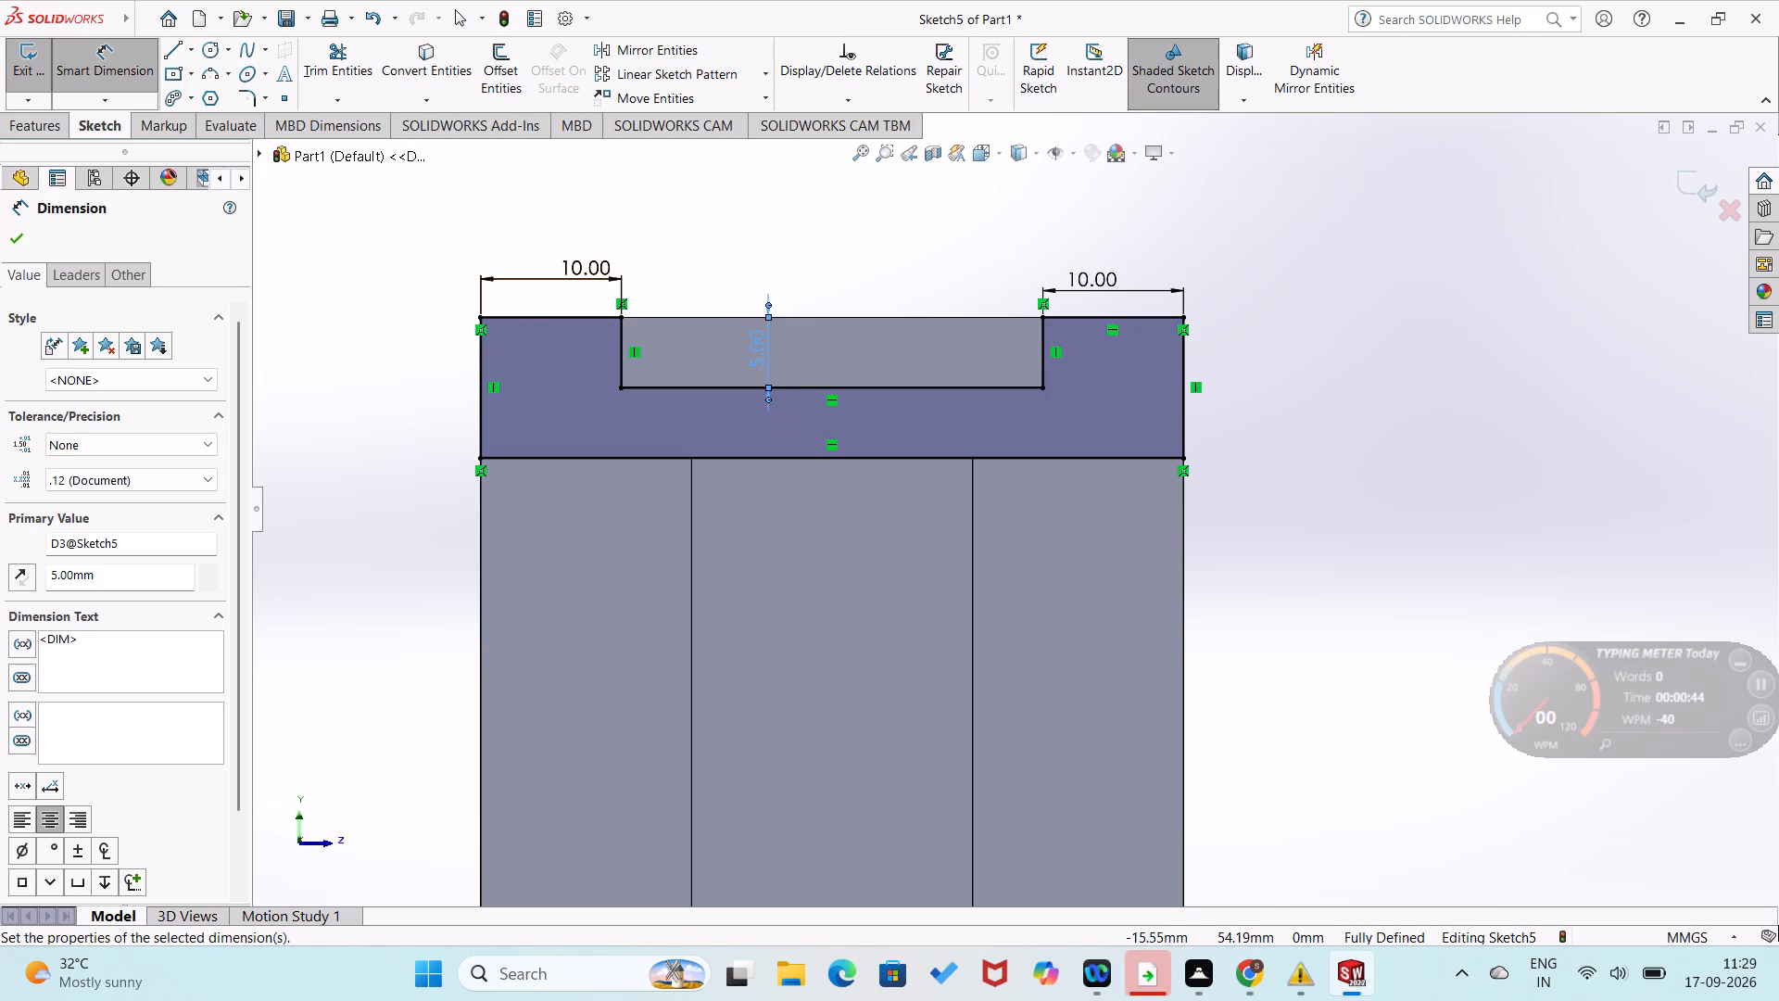
click(305, 290)
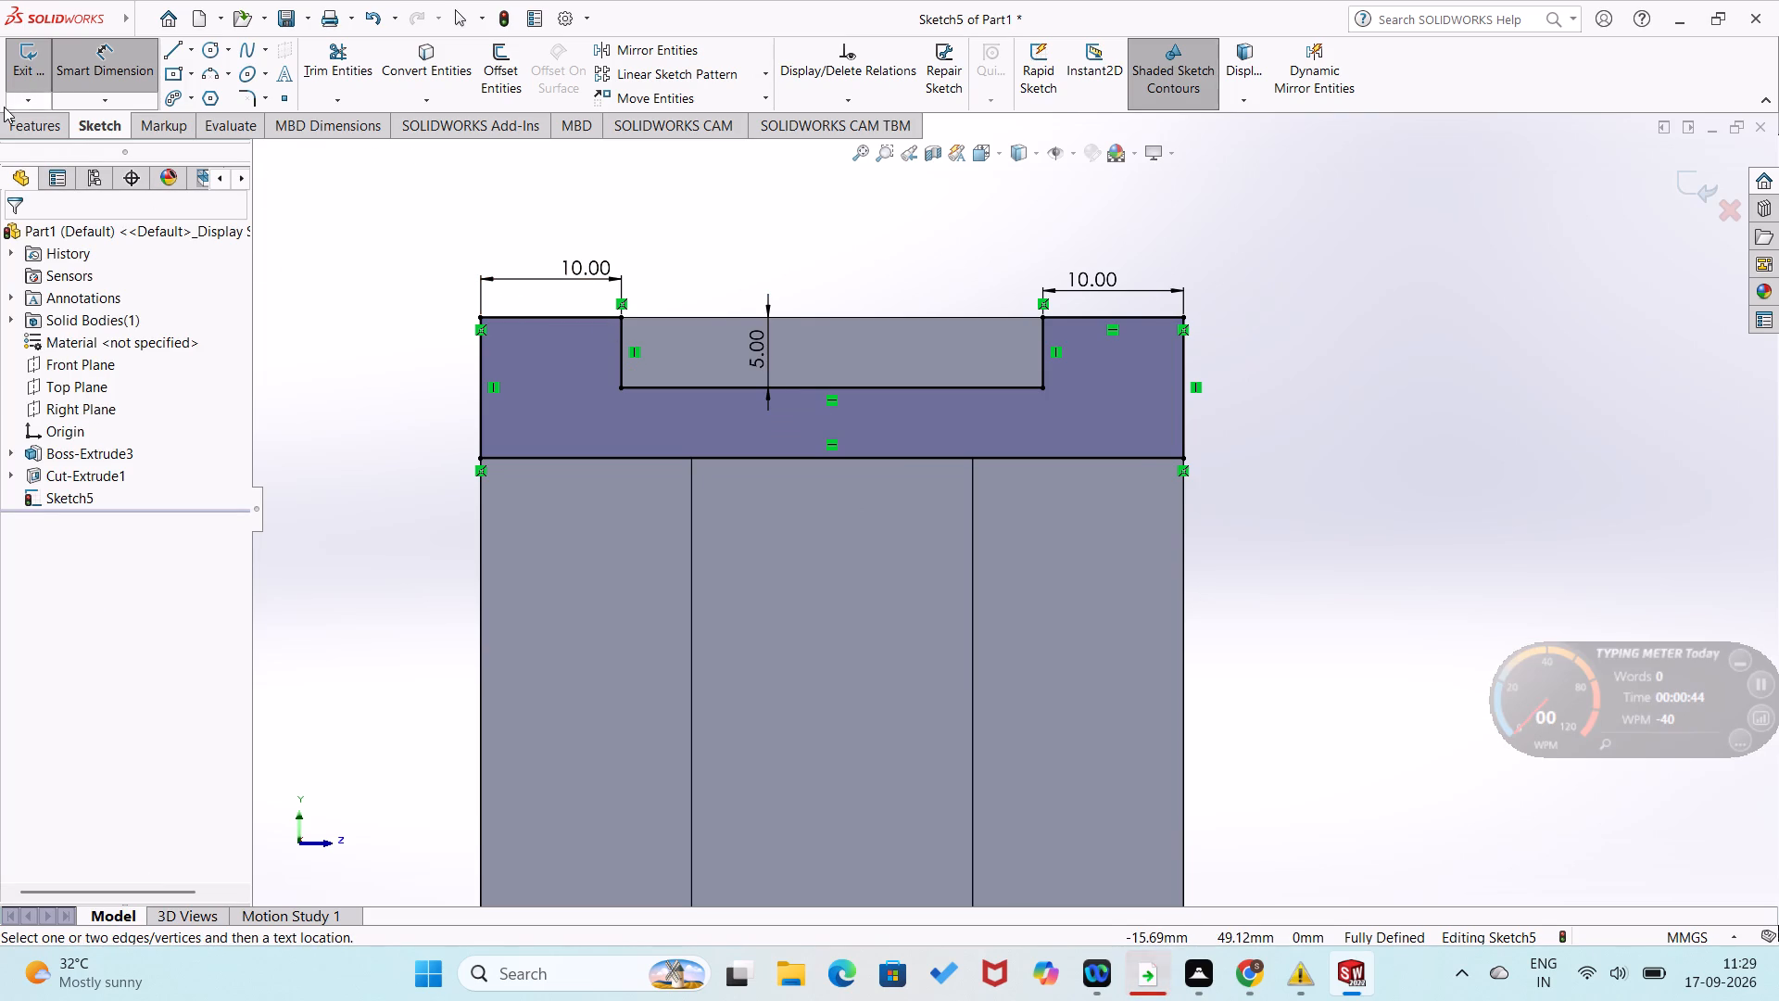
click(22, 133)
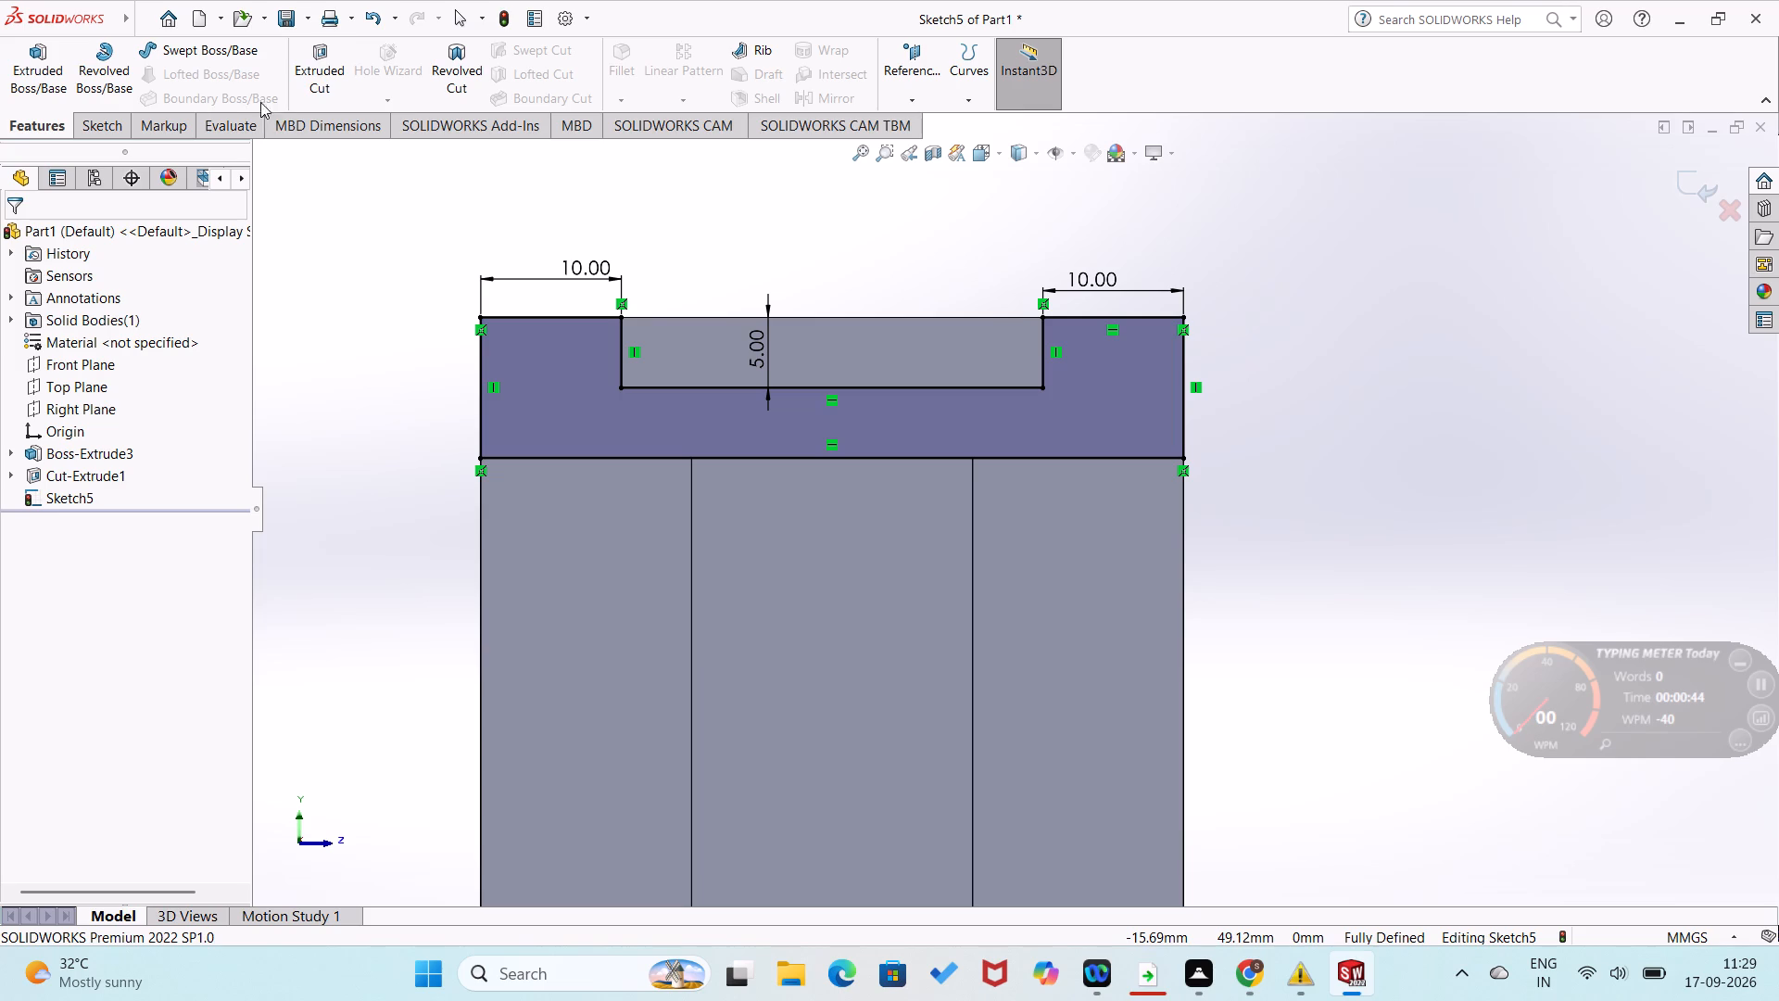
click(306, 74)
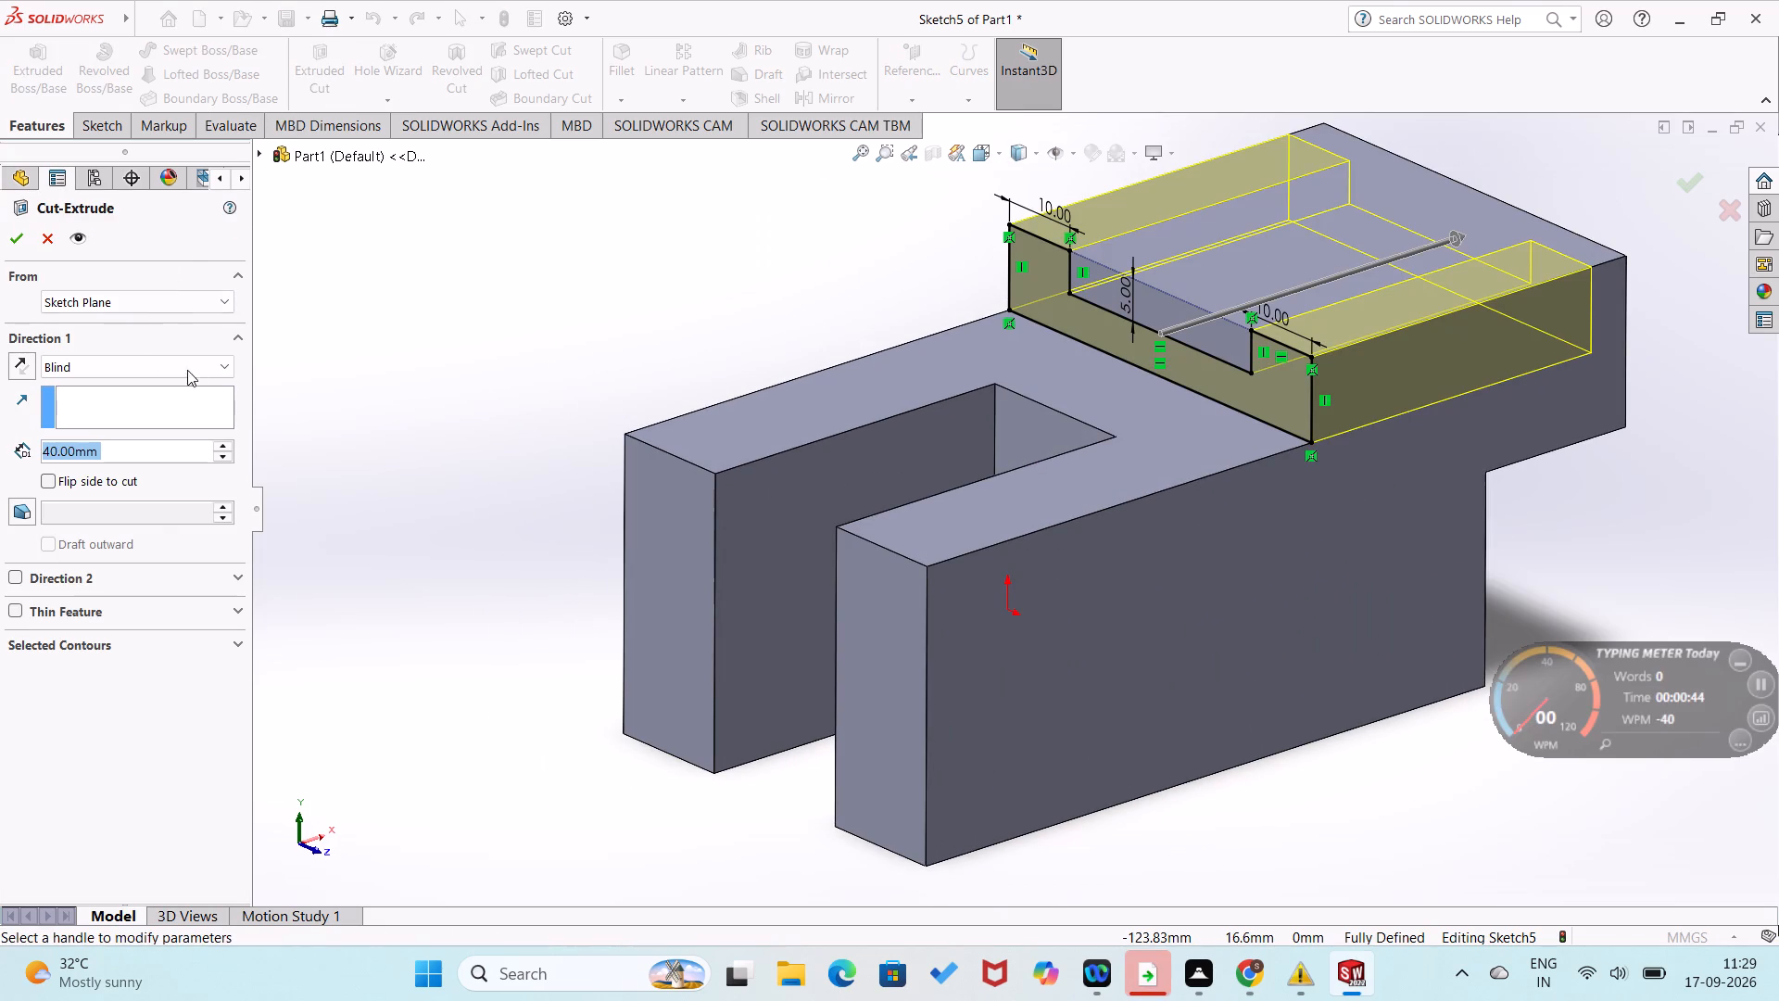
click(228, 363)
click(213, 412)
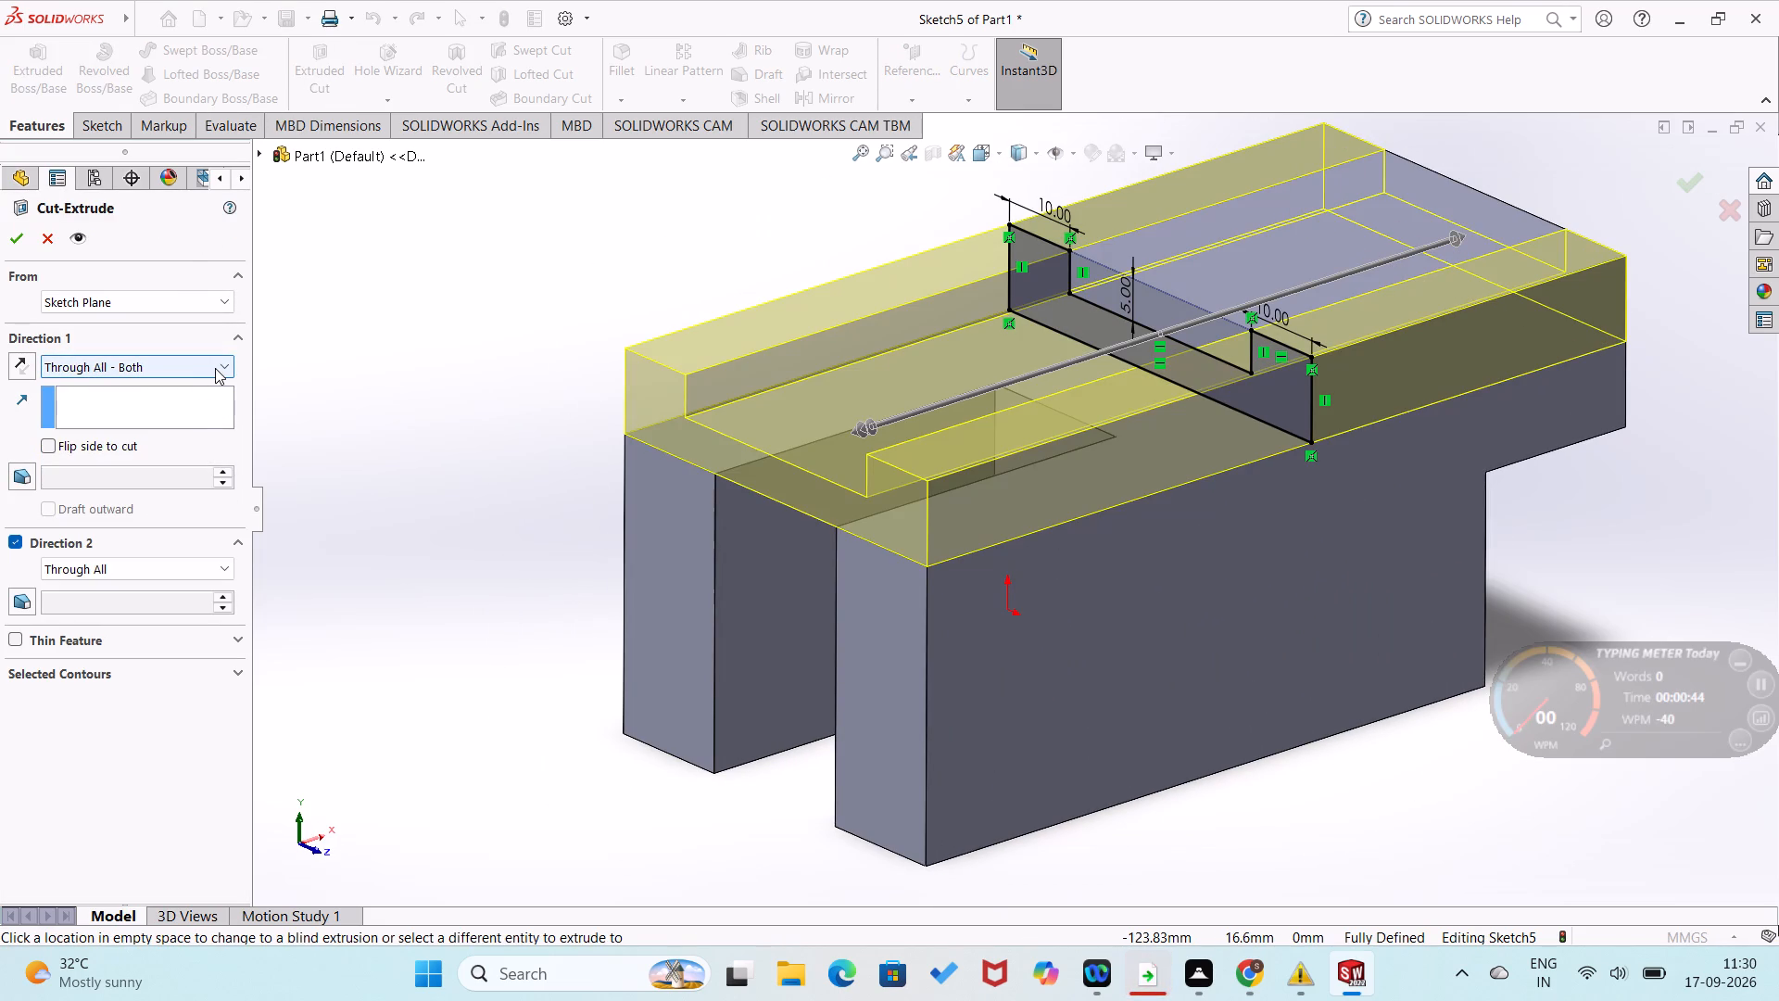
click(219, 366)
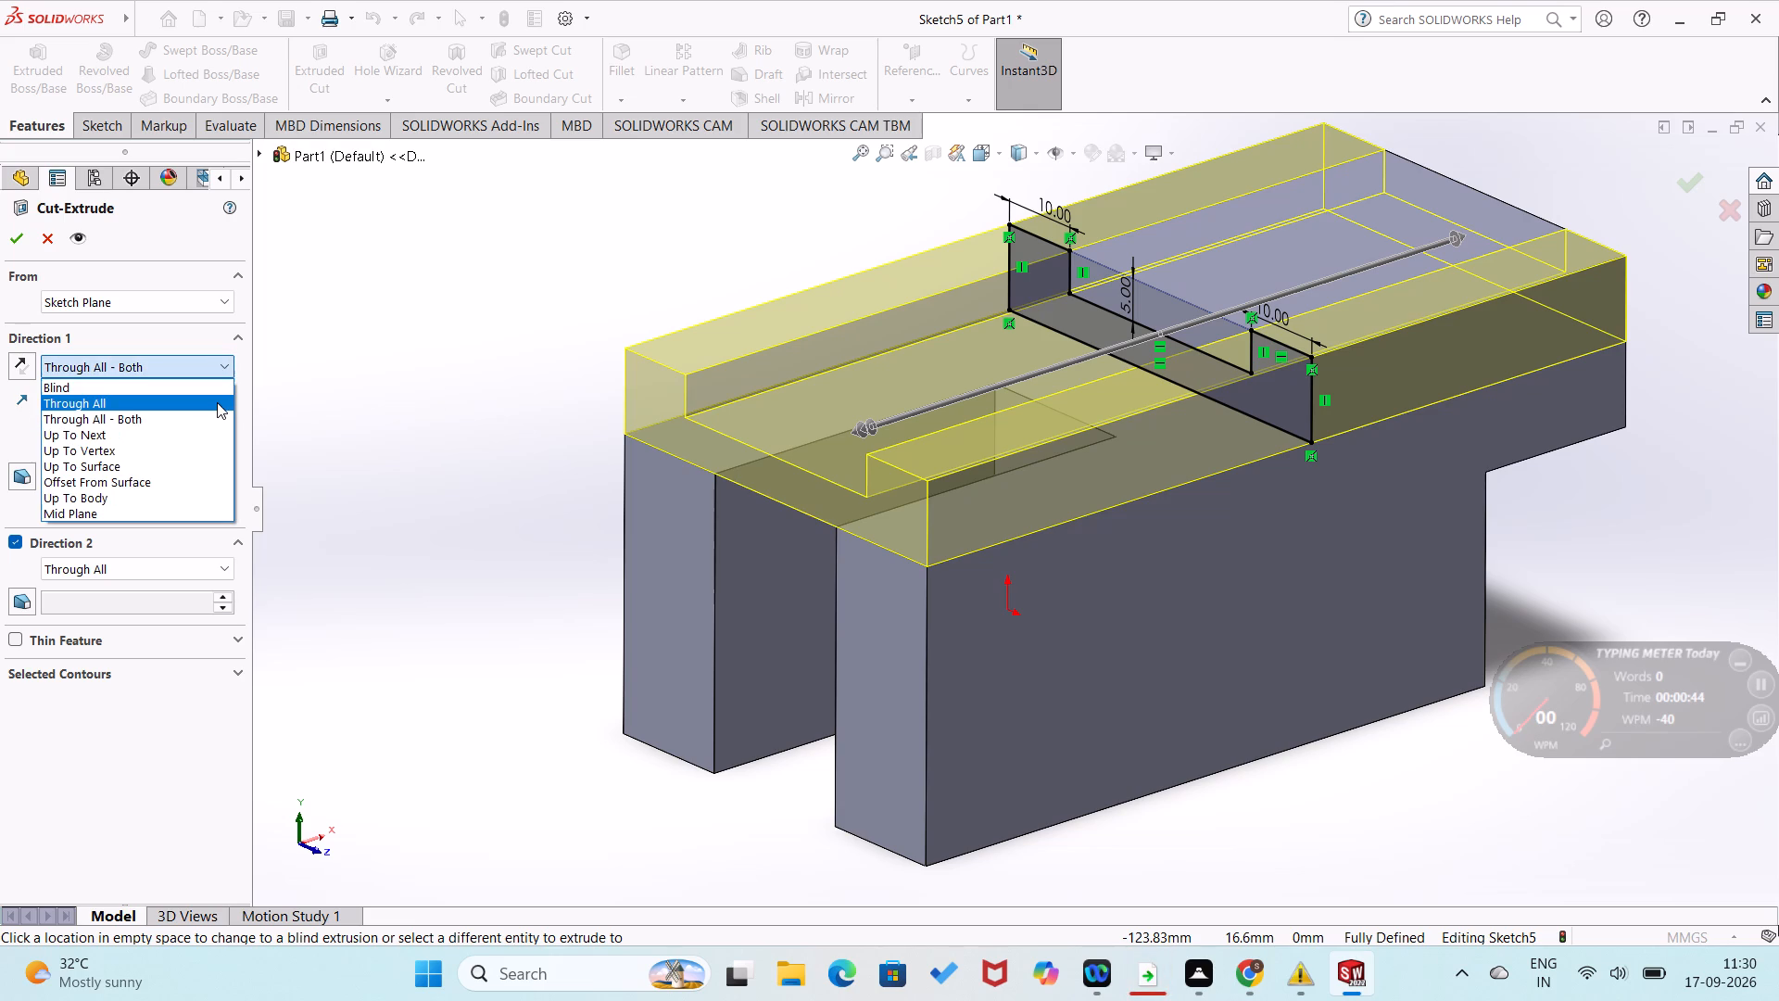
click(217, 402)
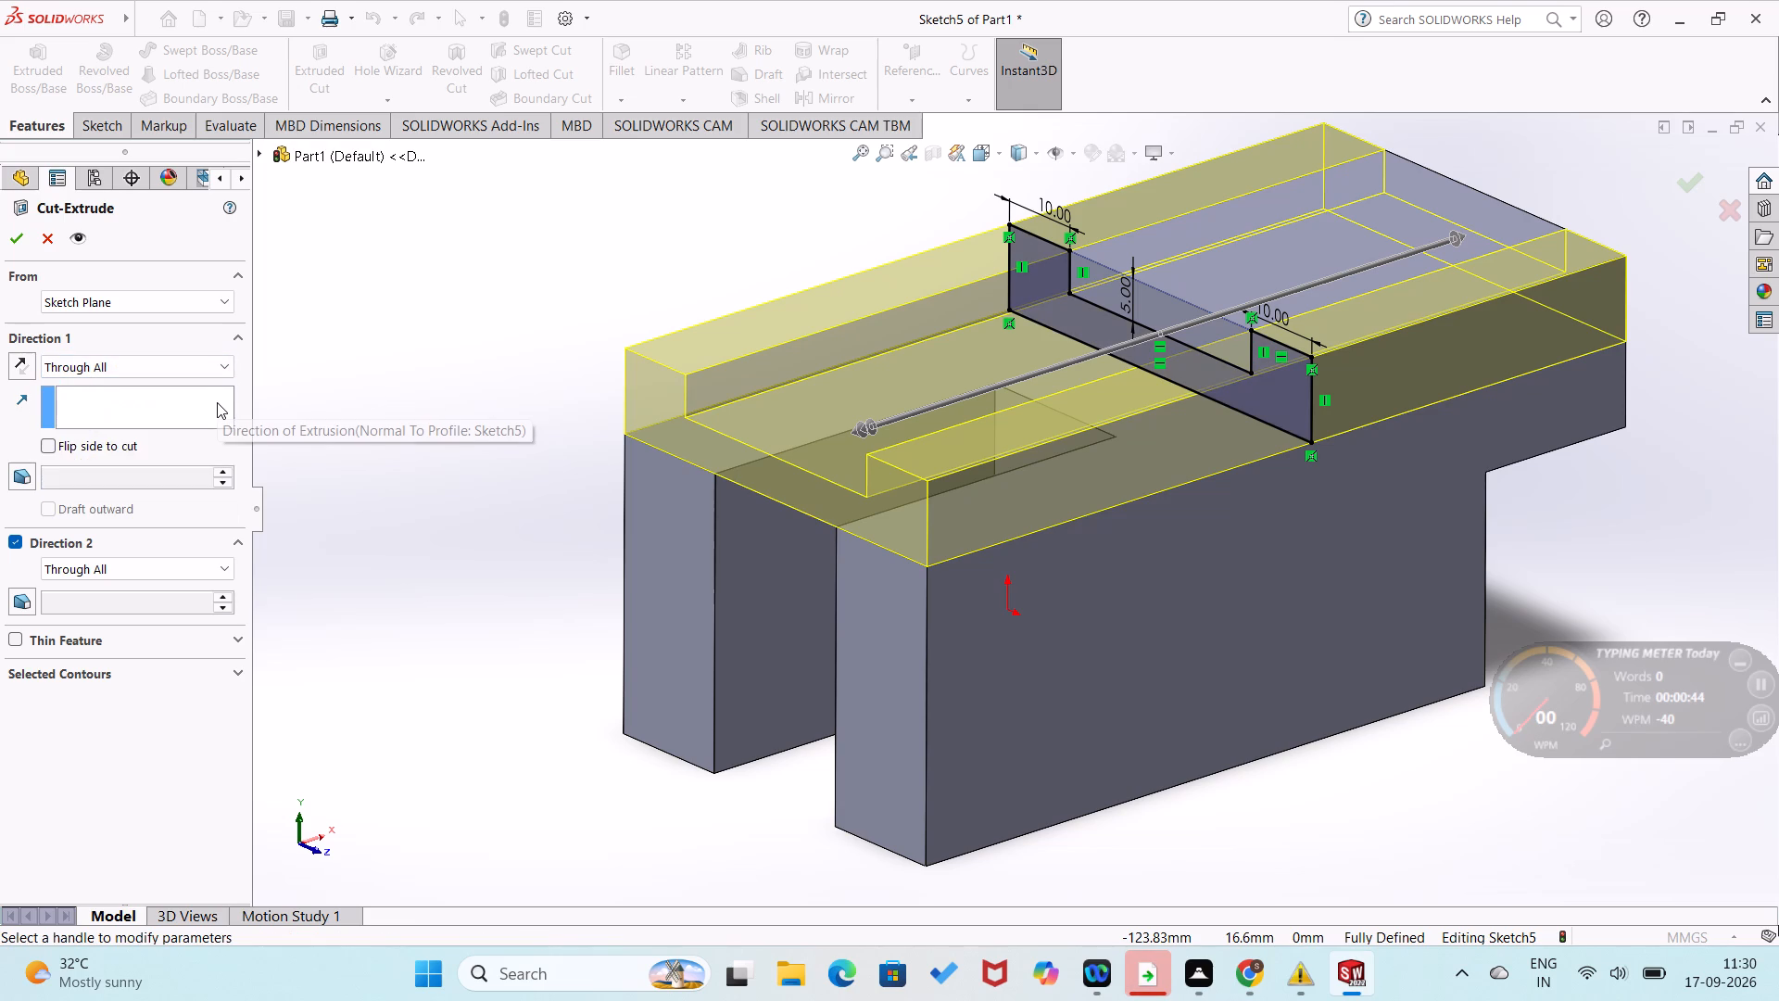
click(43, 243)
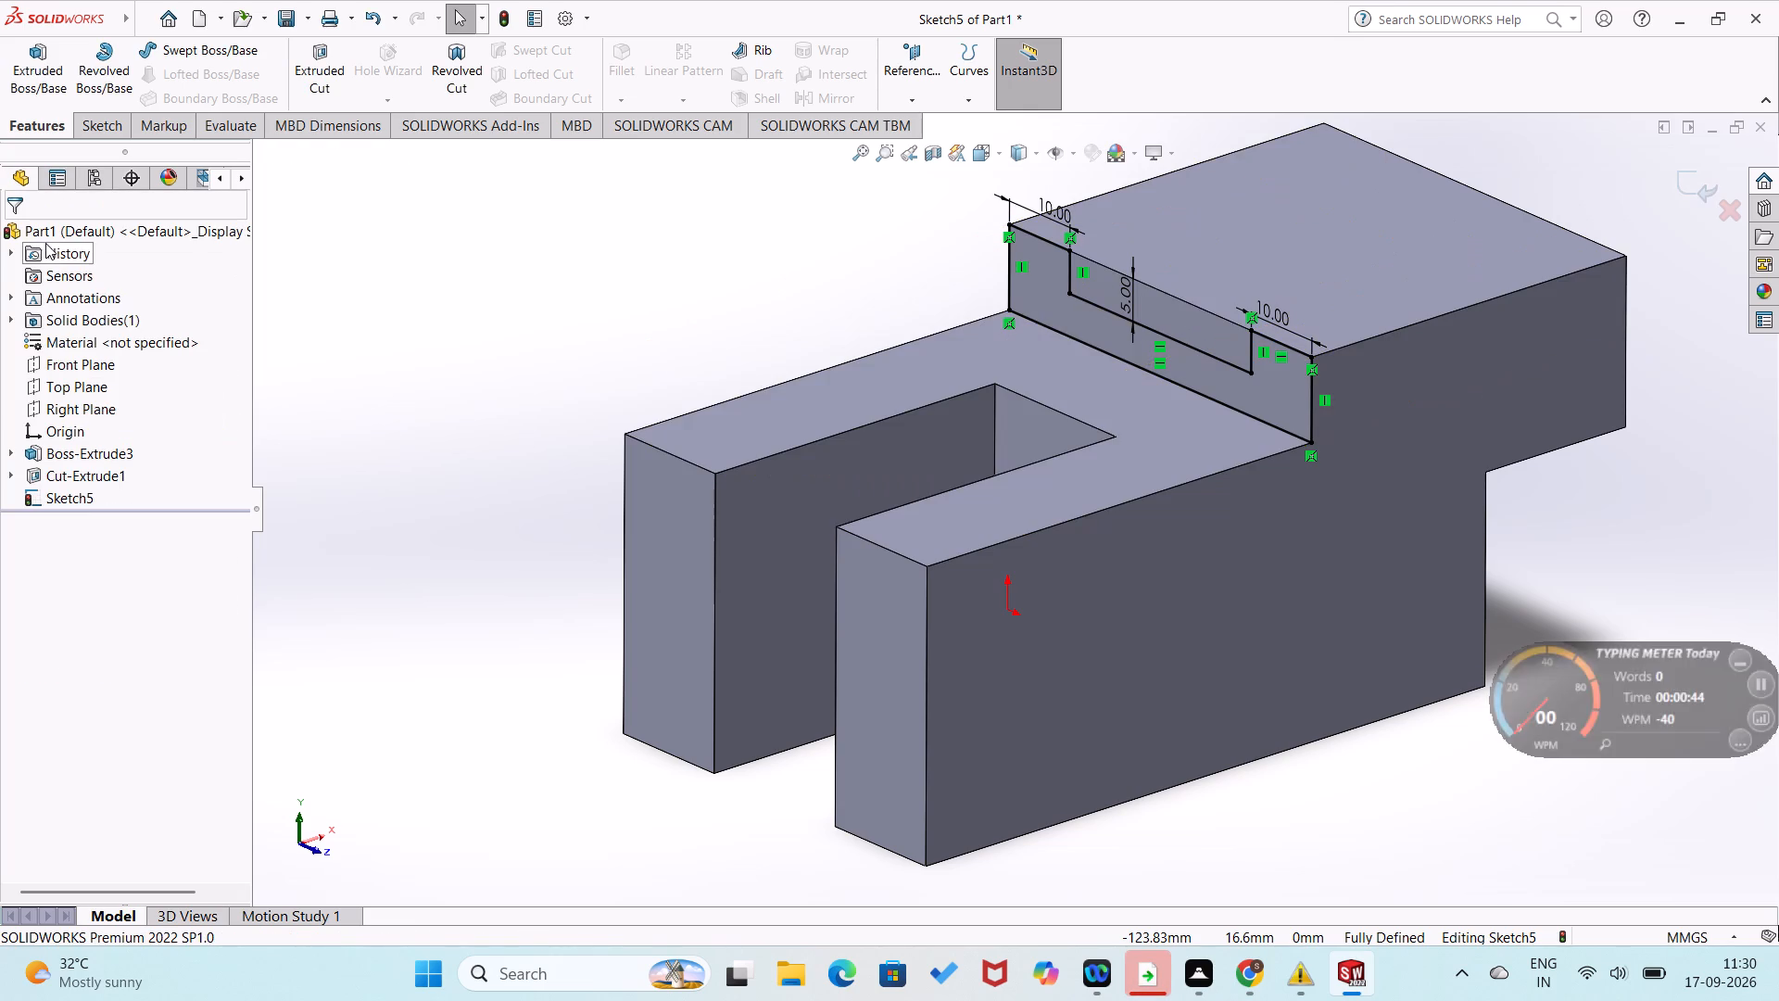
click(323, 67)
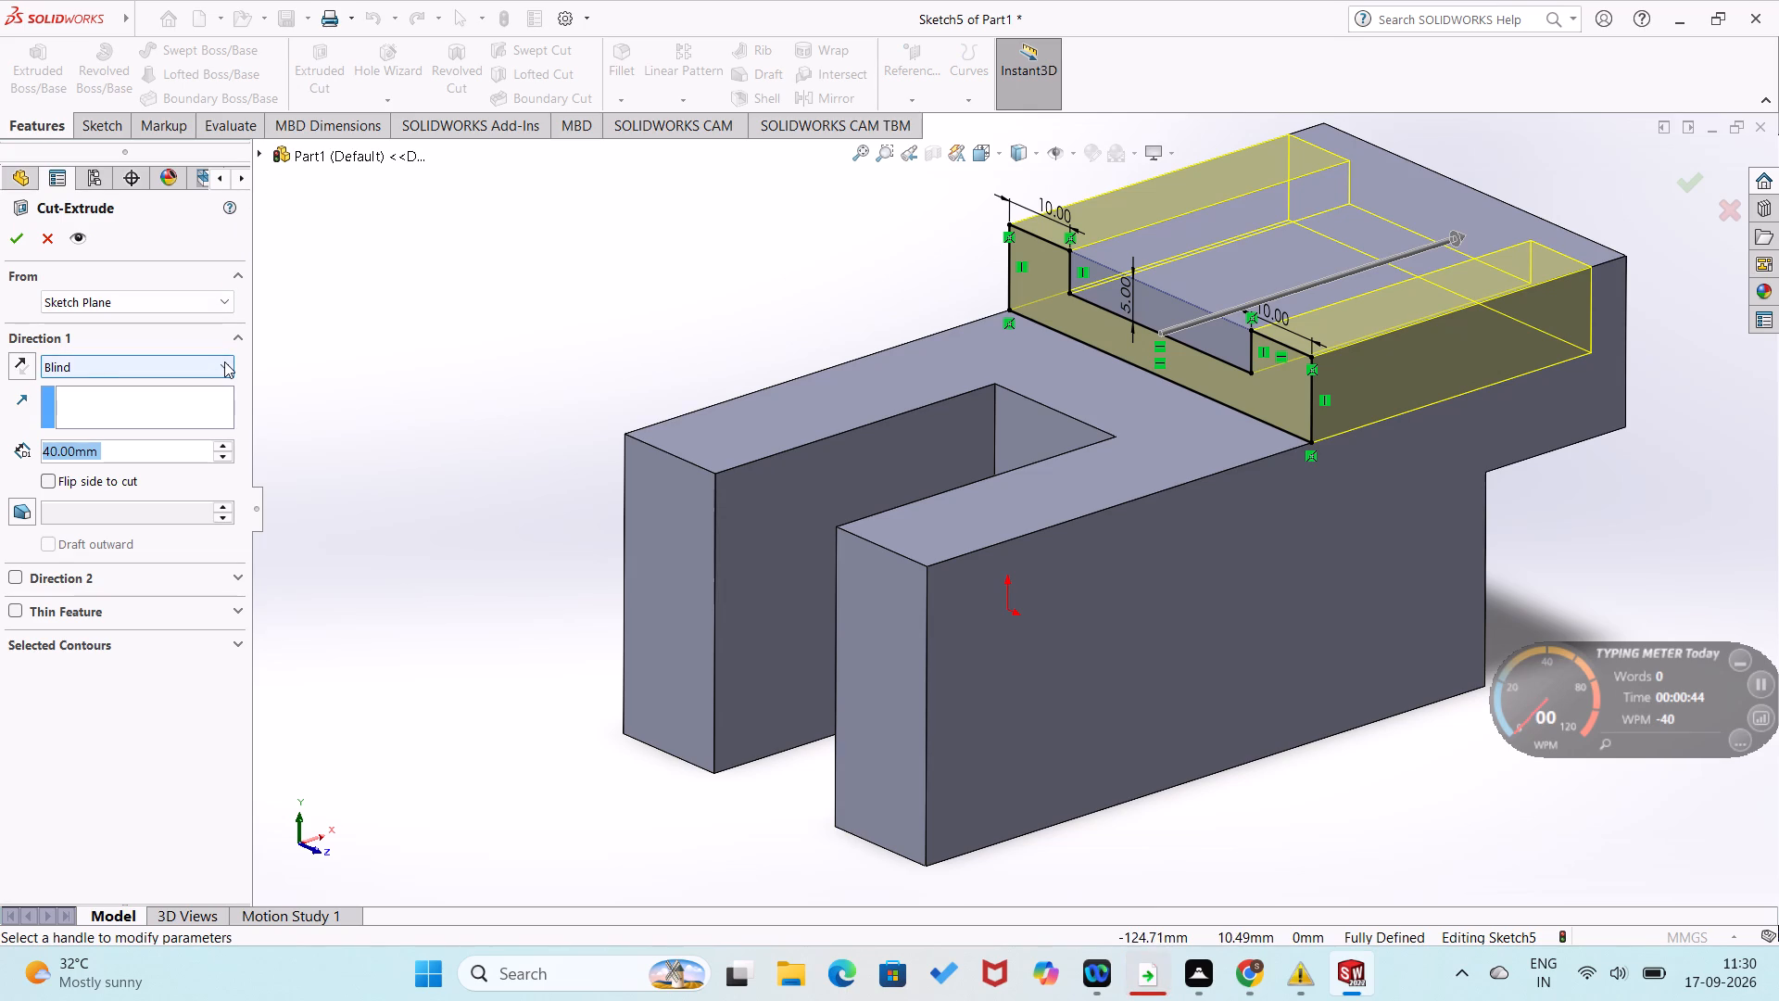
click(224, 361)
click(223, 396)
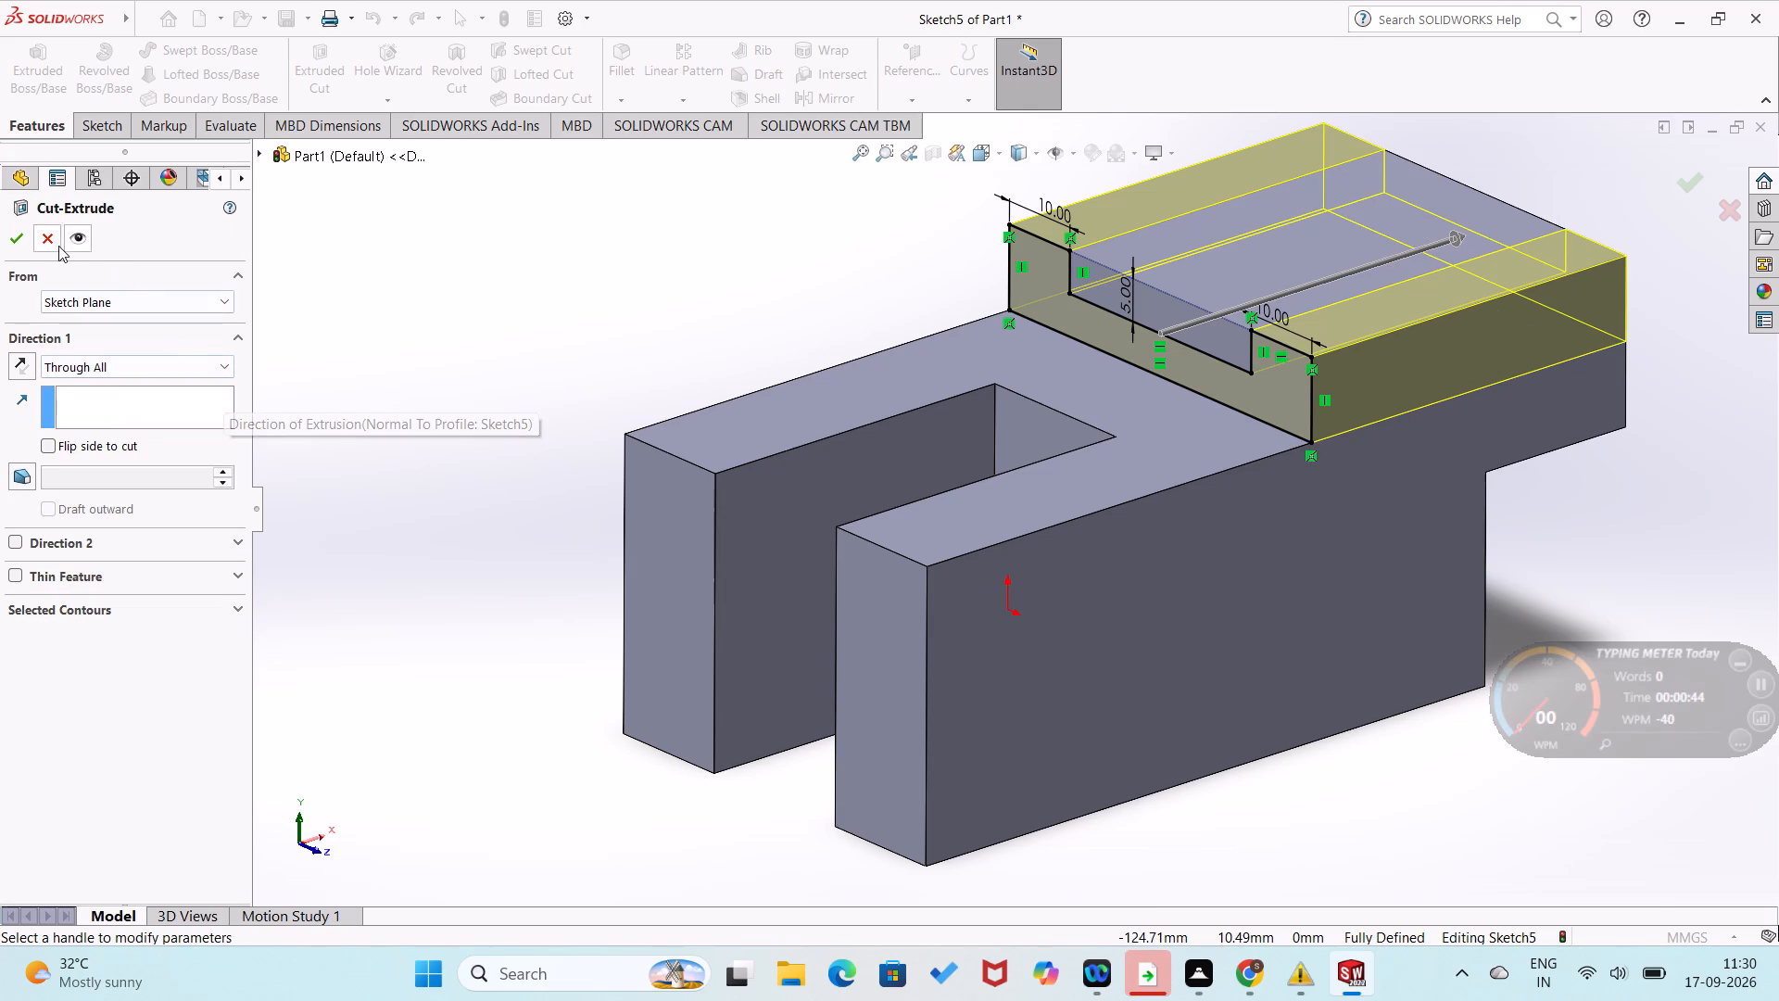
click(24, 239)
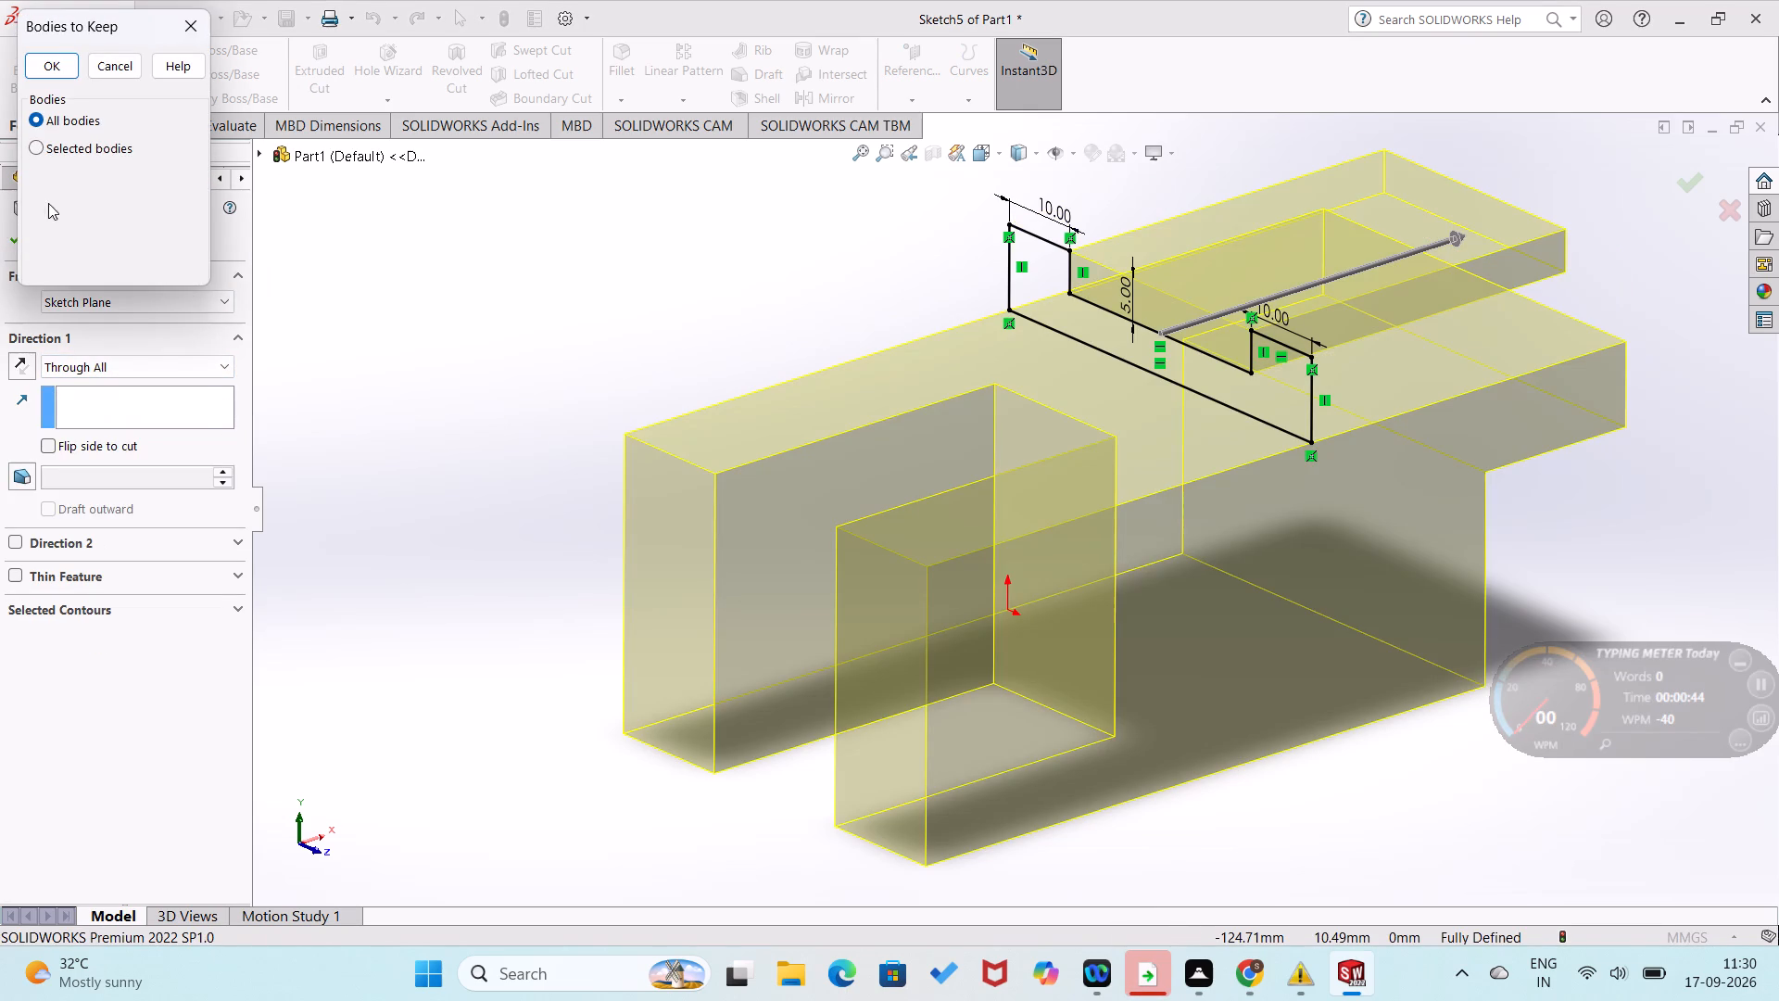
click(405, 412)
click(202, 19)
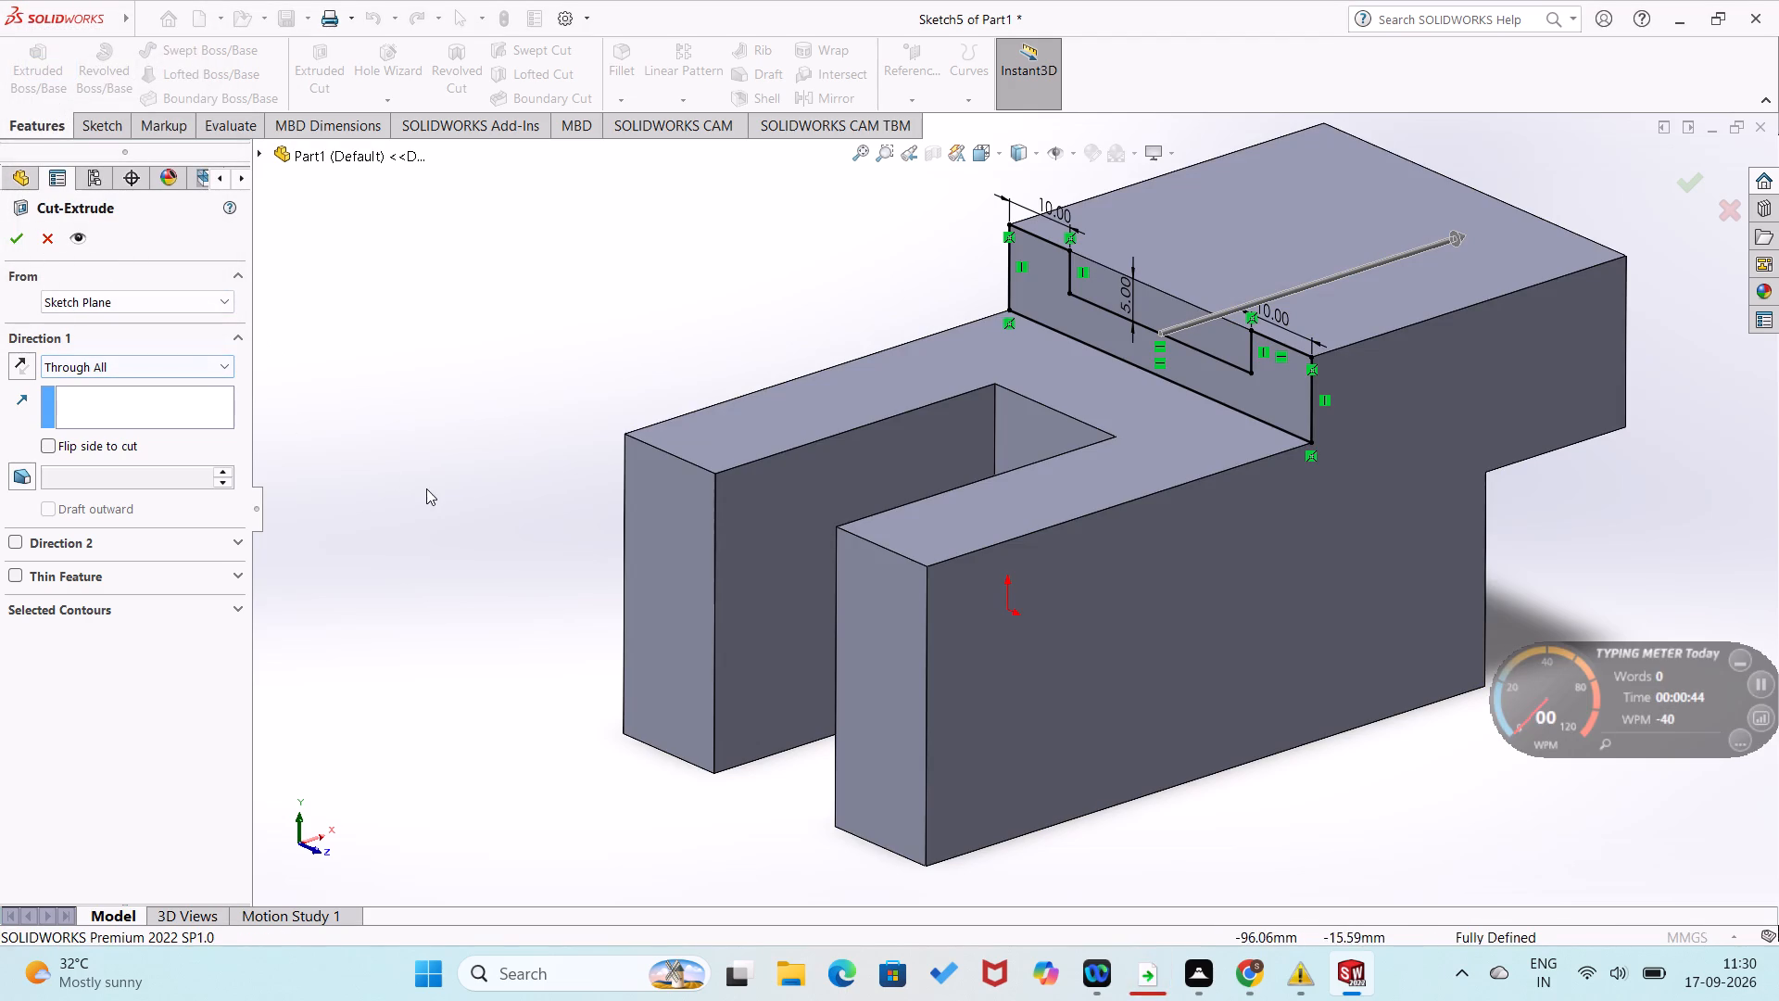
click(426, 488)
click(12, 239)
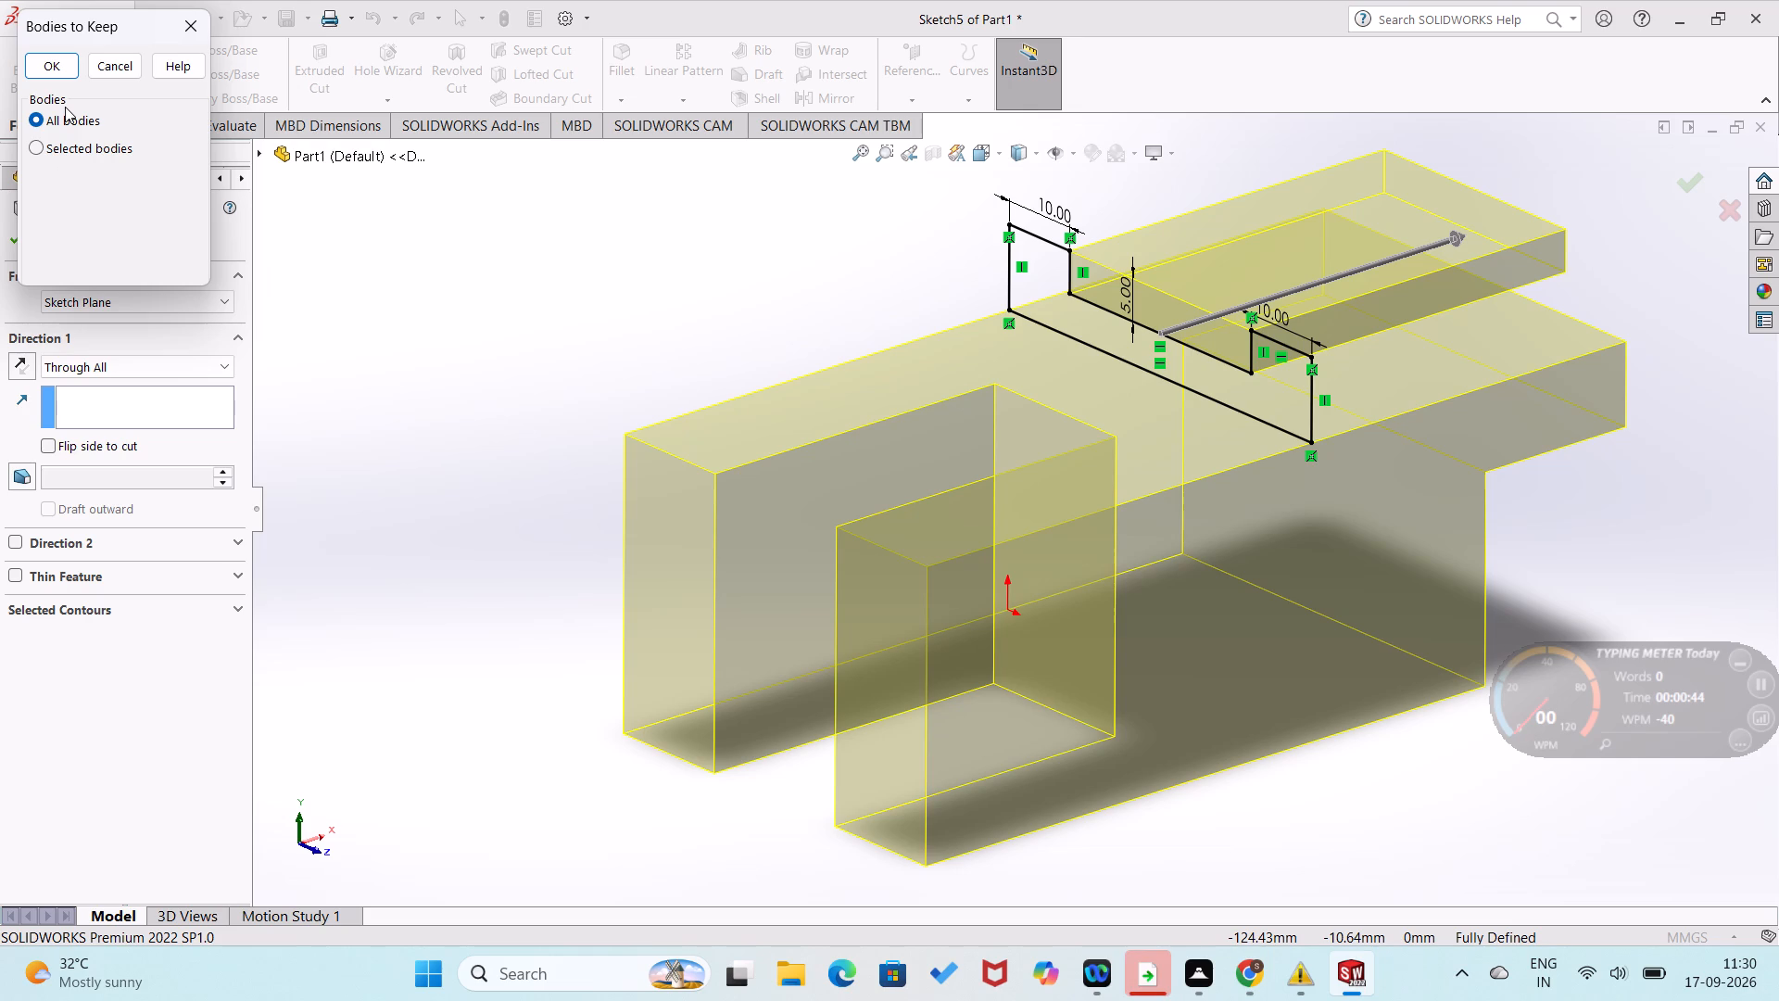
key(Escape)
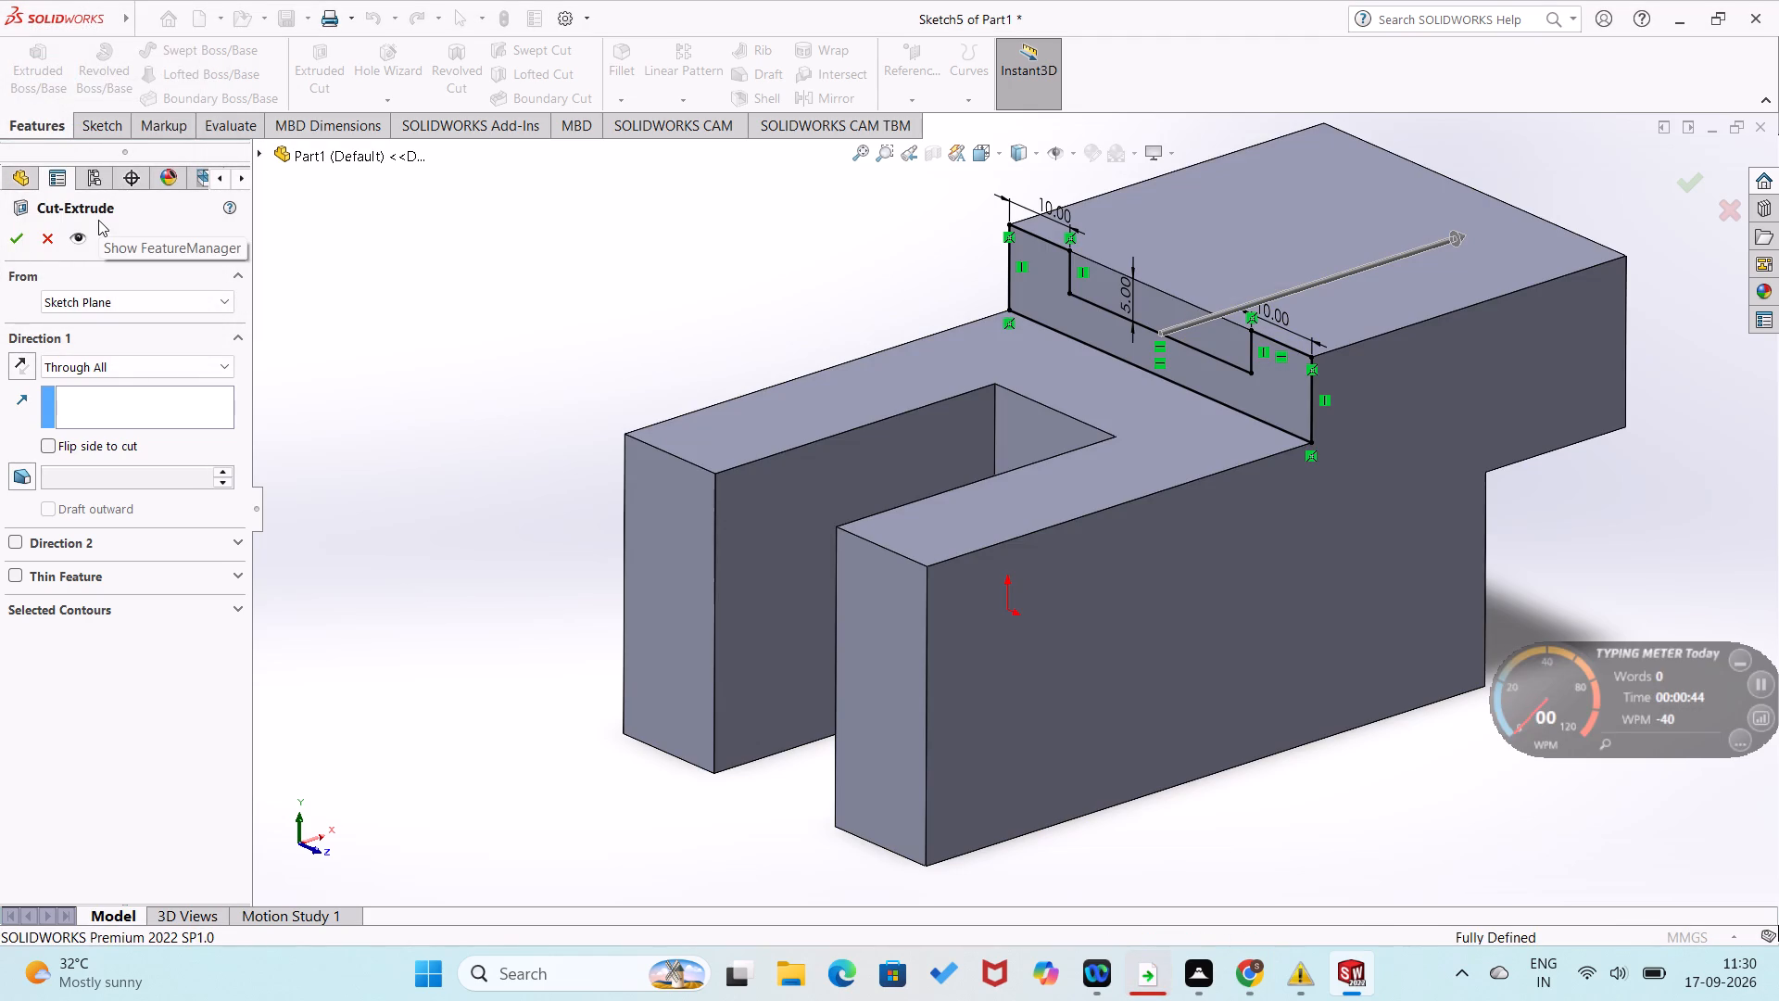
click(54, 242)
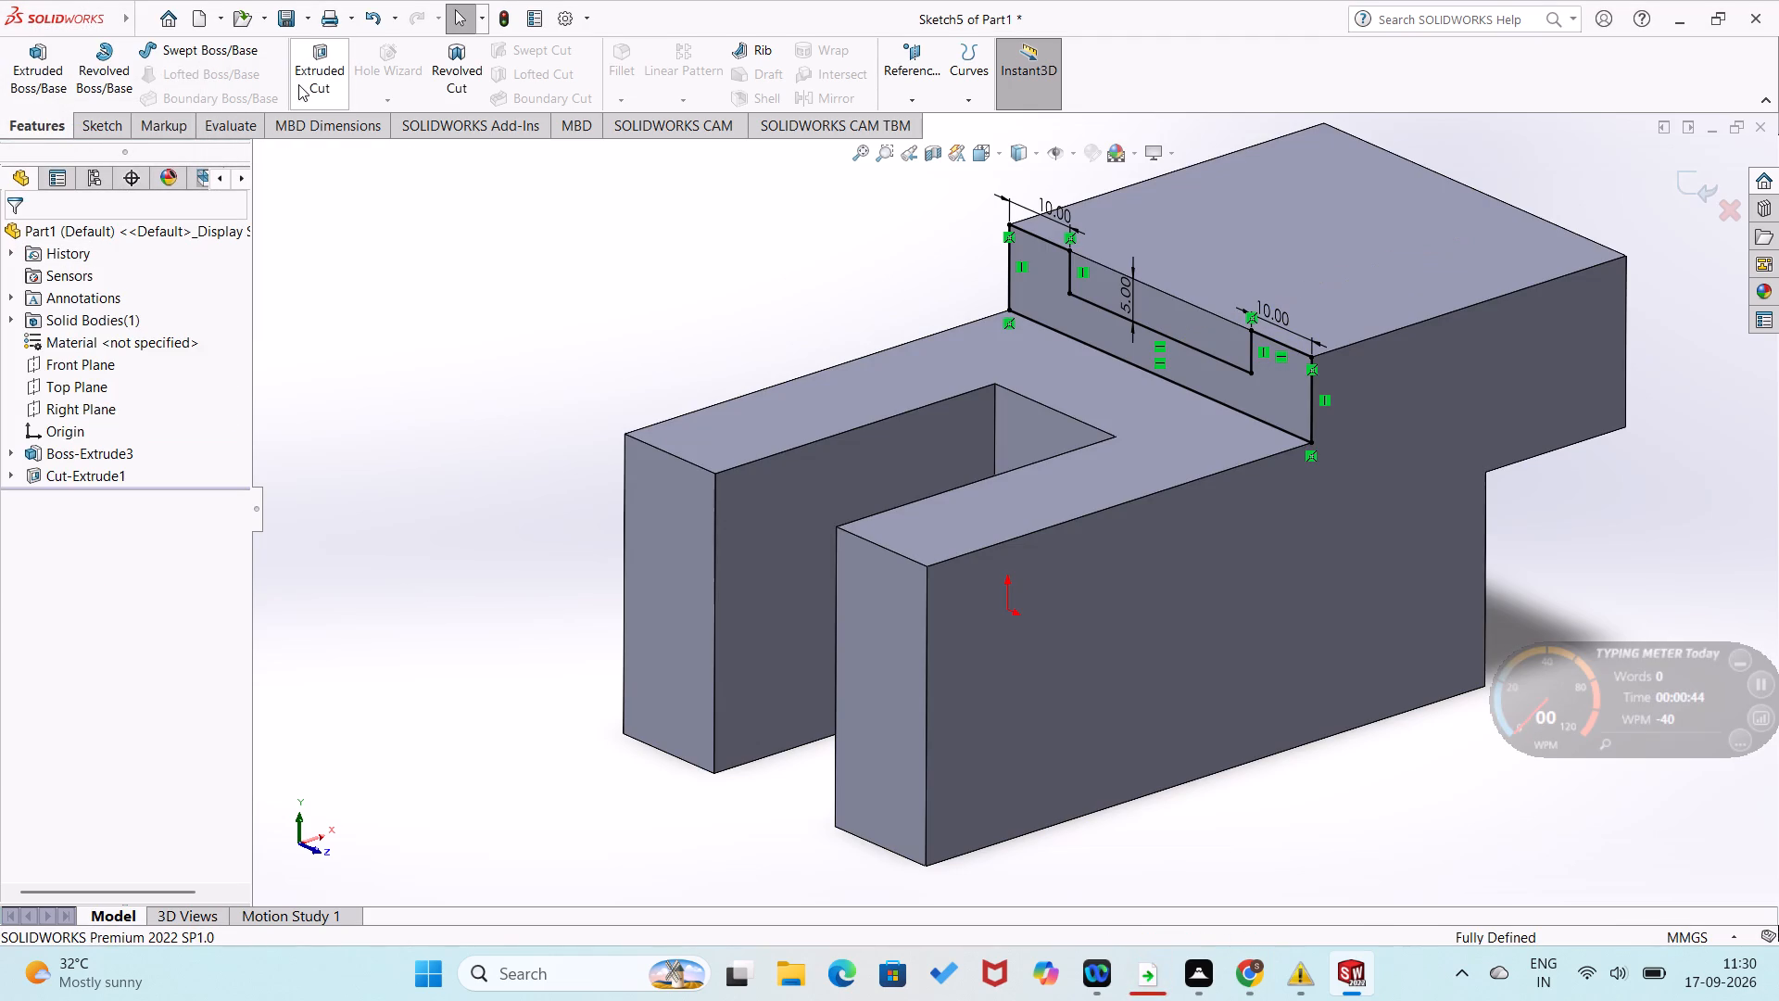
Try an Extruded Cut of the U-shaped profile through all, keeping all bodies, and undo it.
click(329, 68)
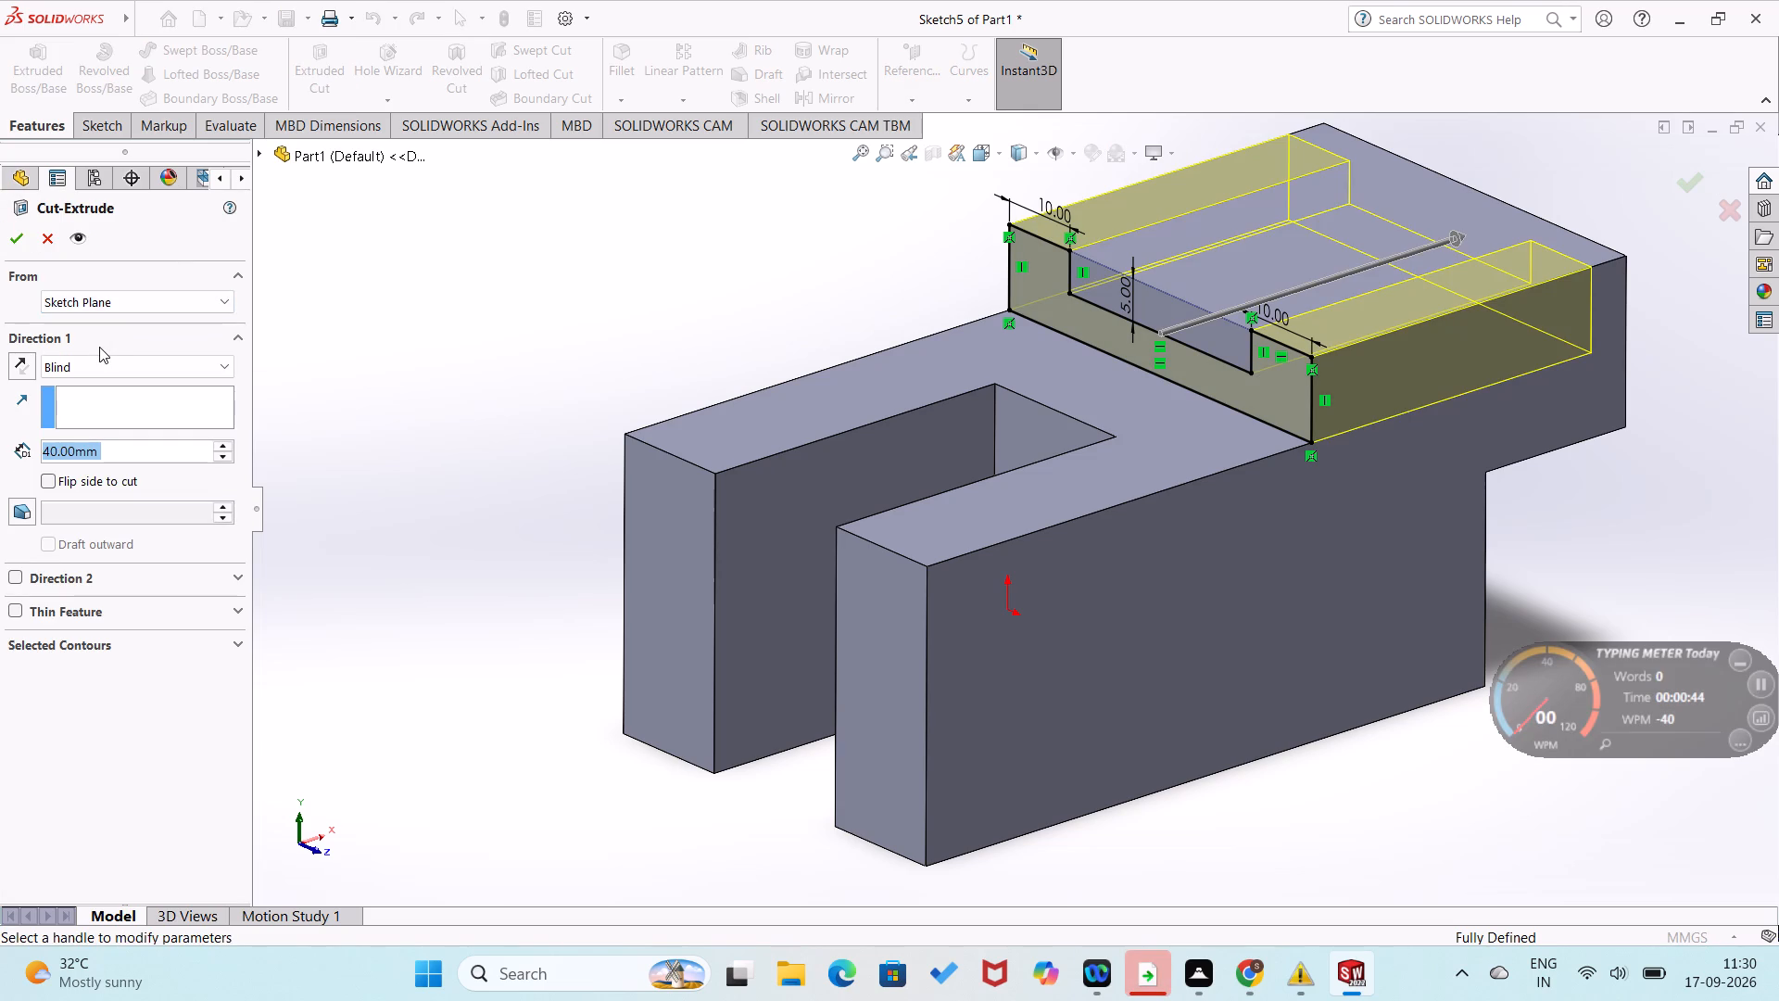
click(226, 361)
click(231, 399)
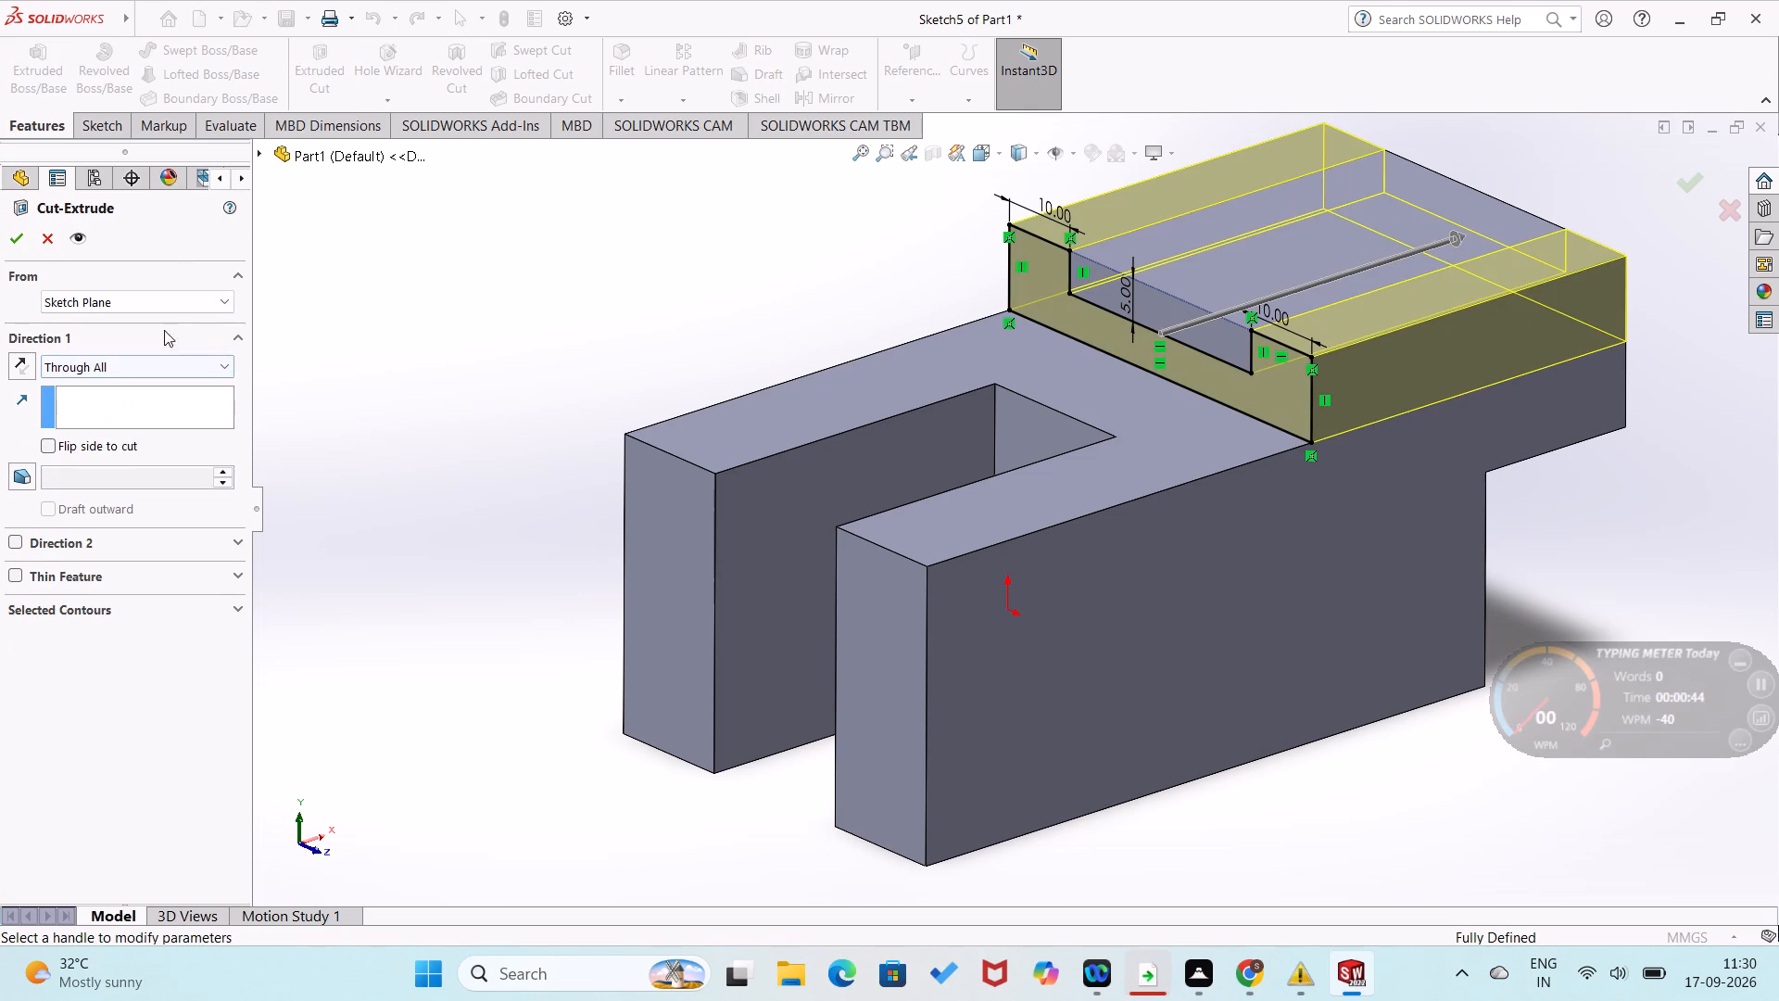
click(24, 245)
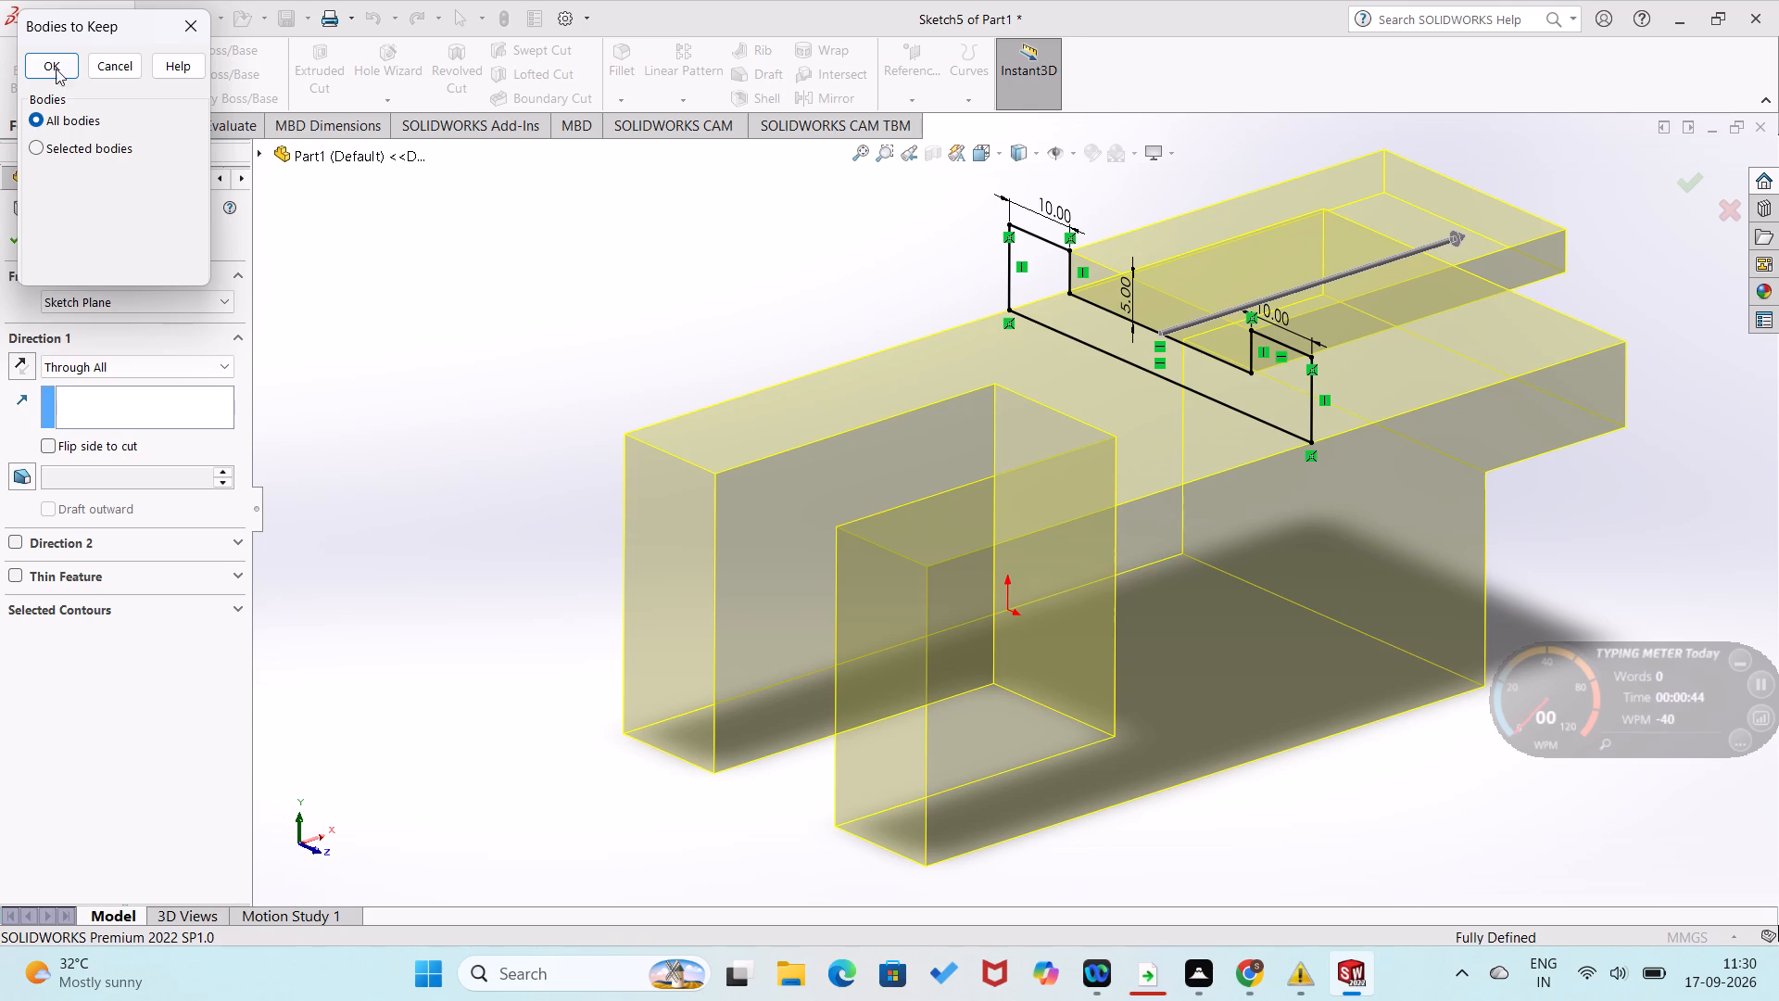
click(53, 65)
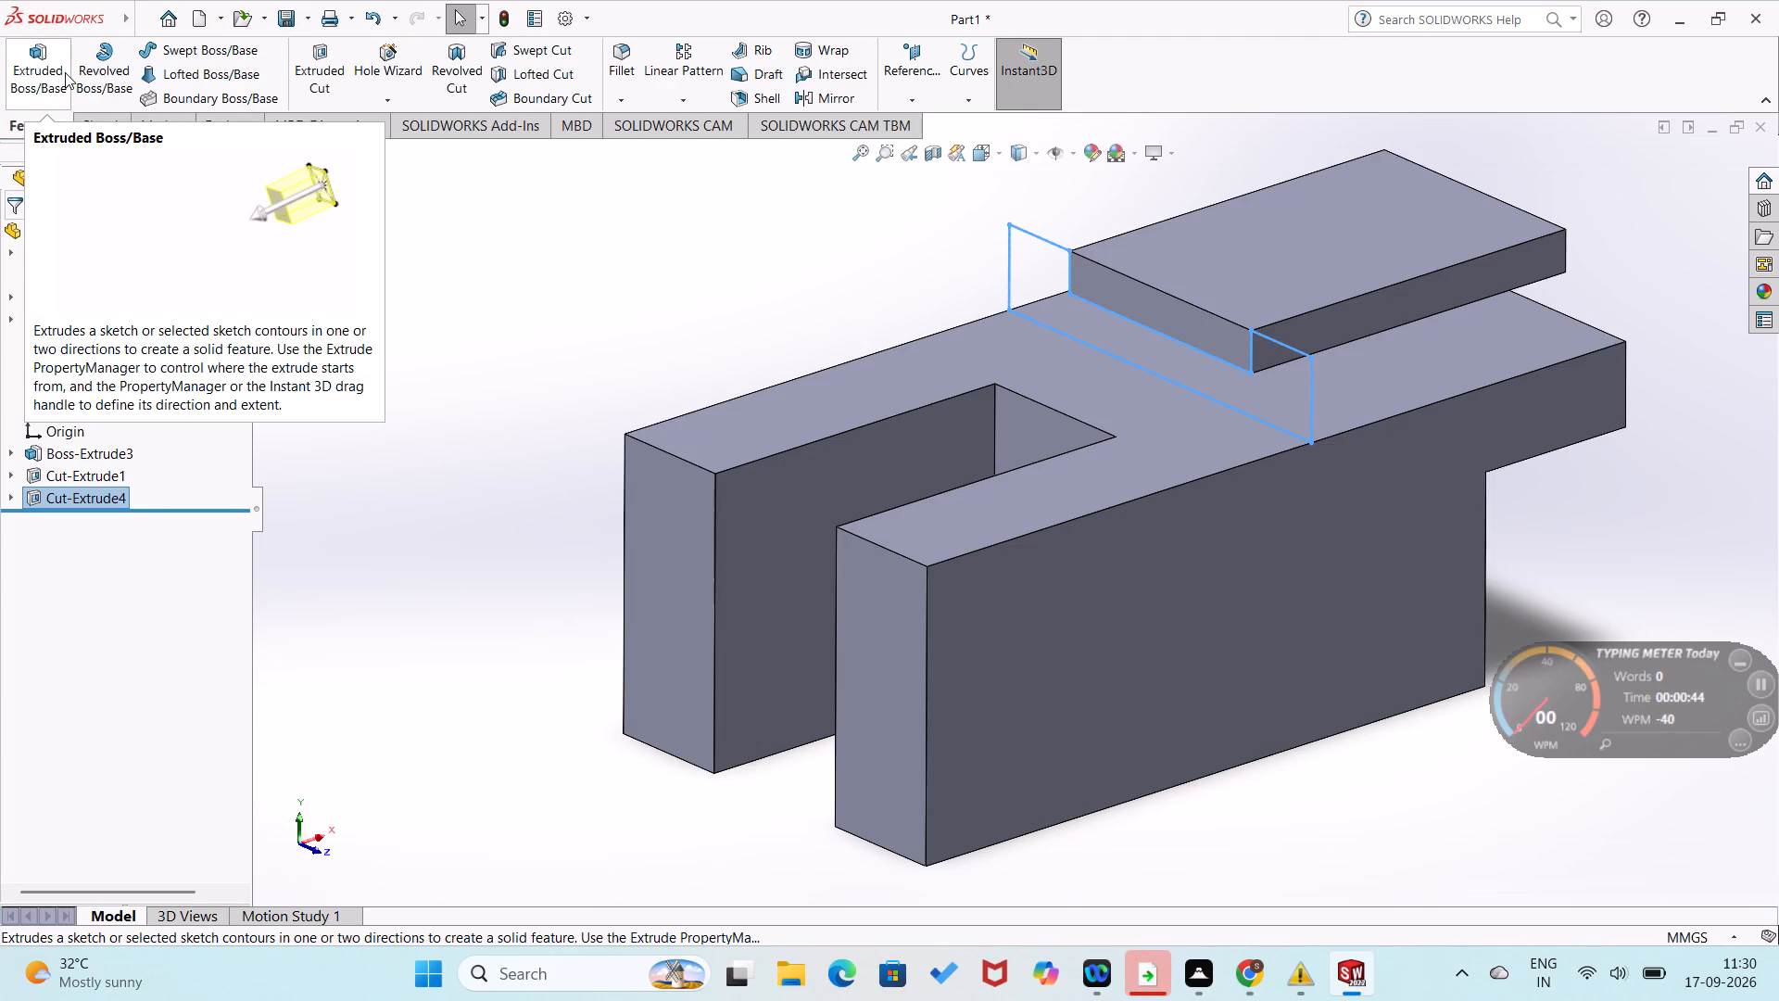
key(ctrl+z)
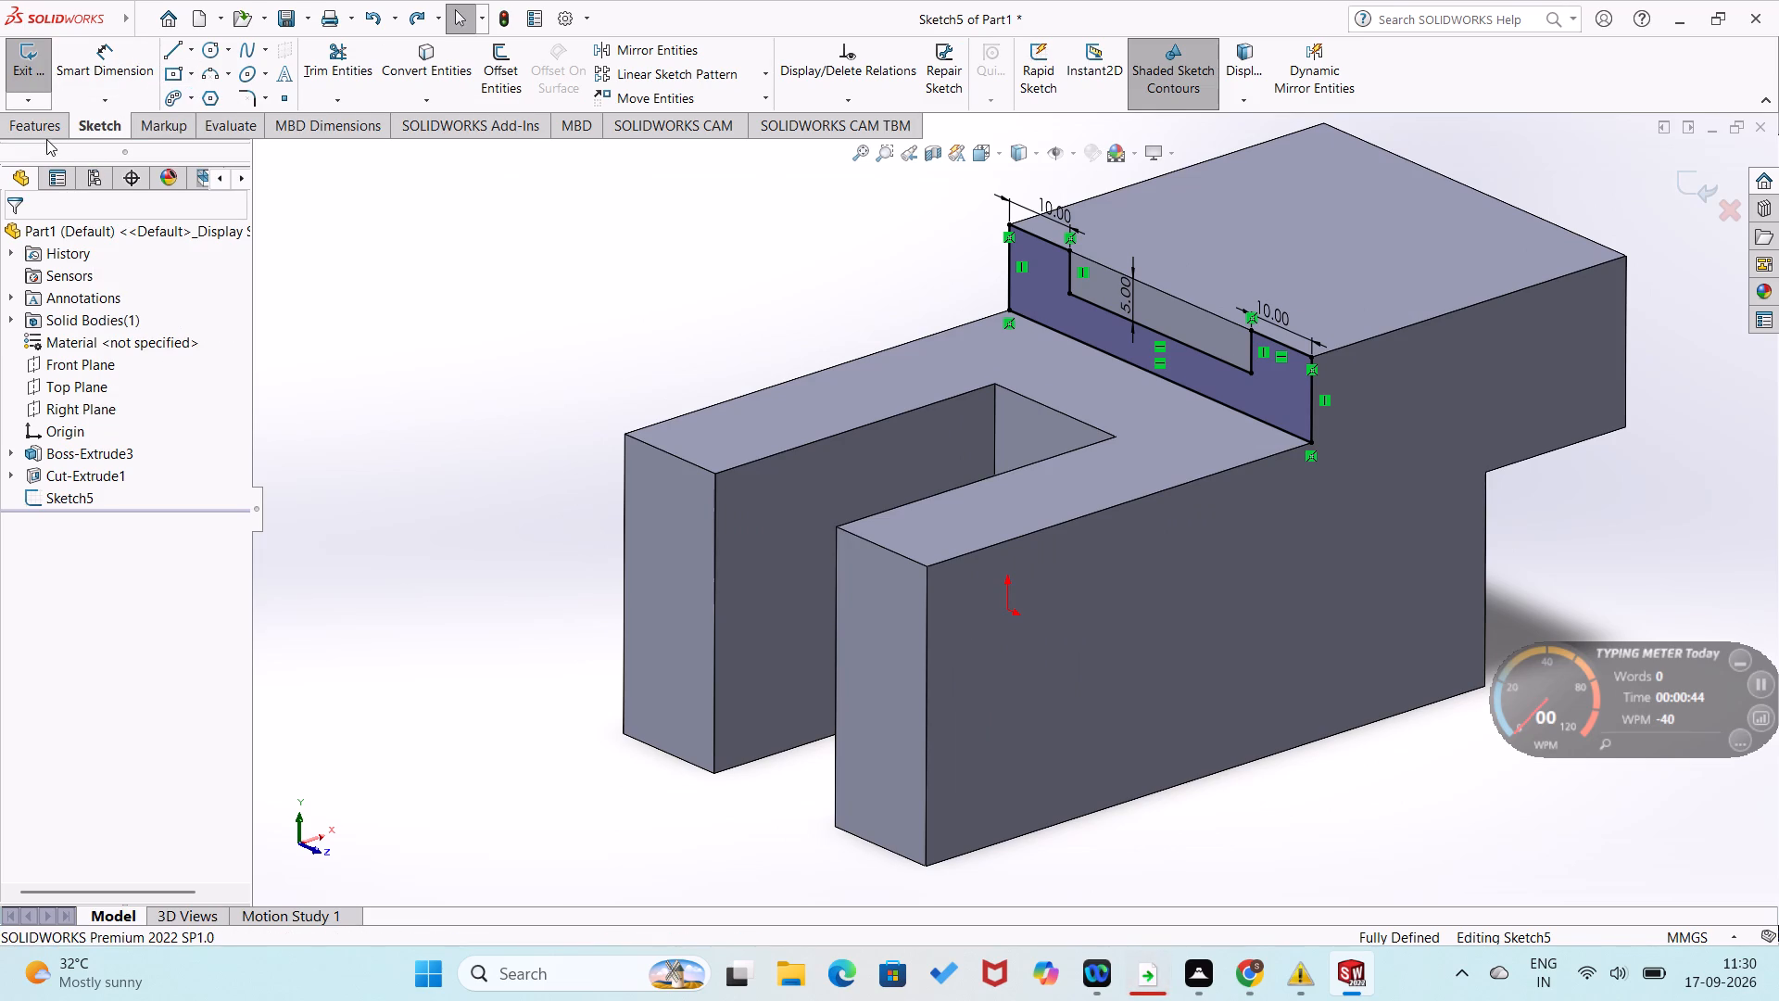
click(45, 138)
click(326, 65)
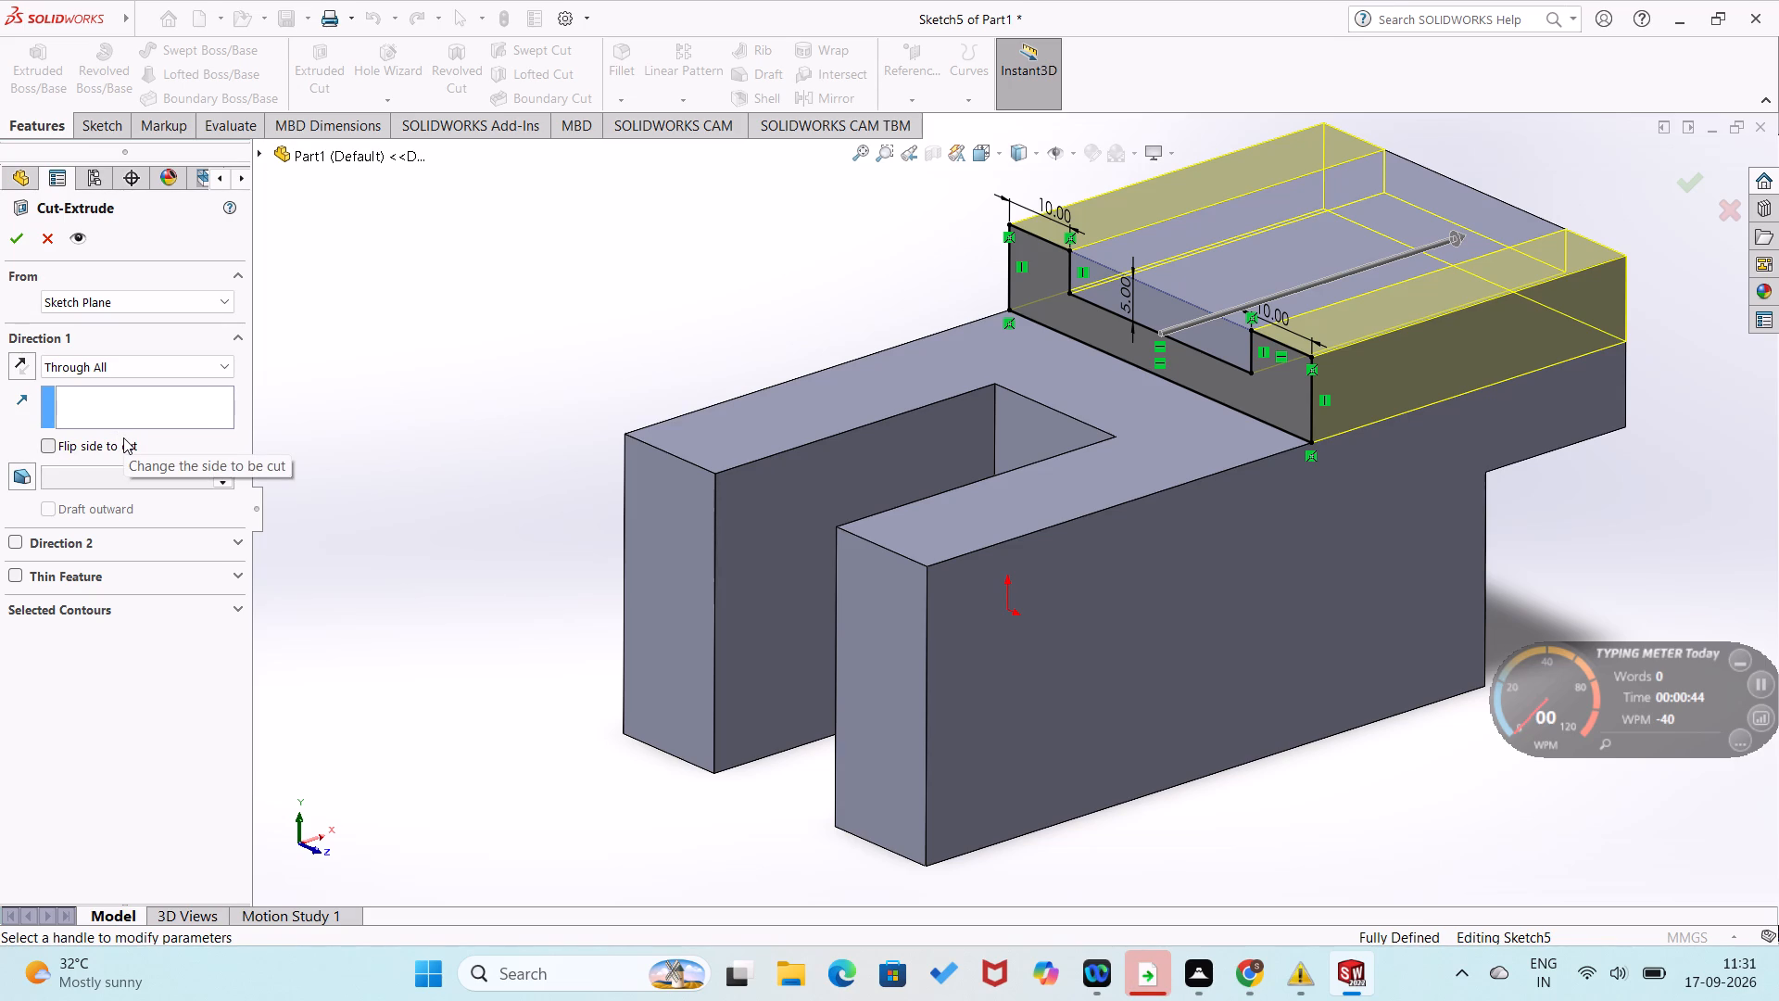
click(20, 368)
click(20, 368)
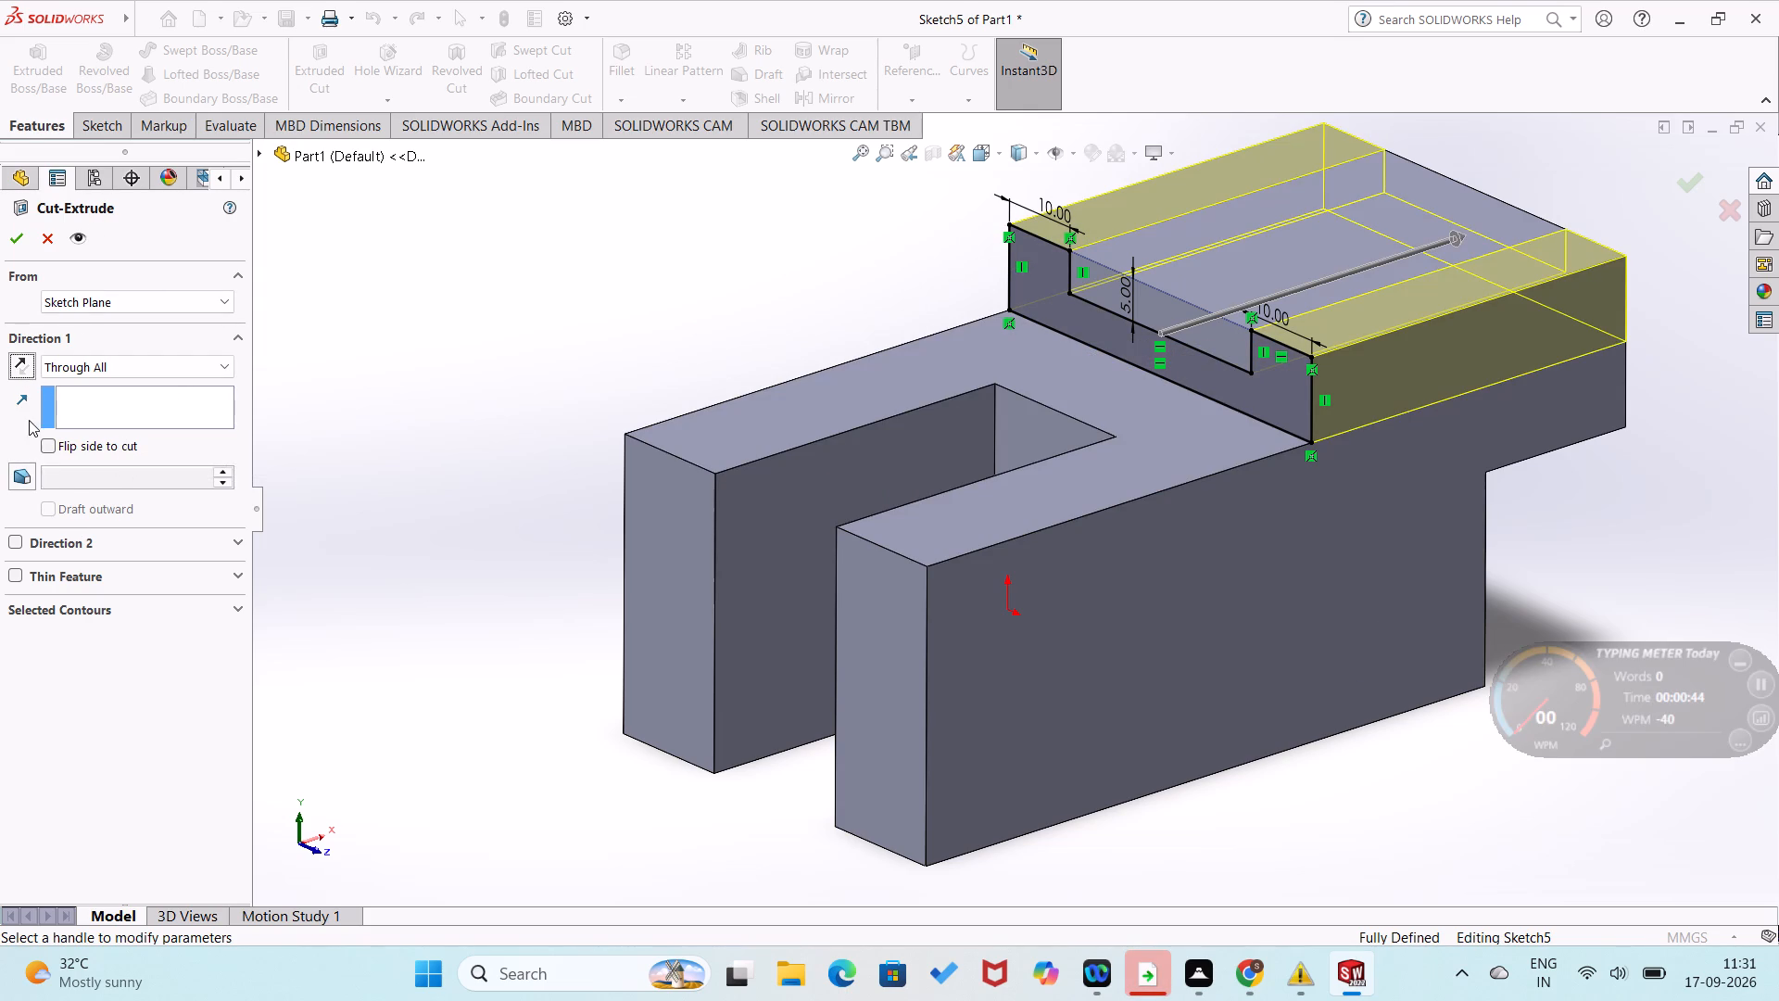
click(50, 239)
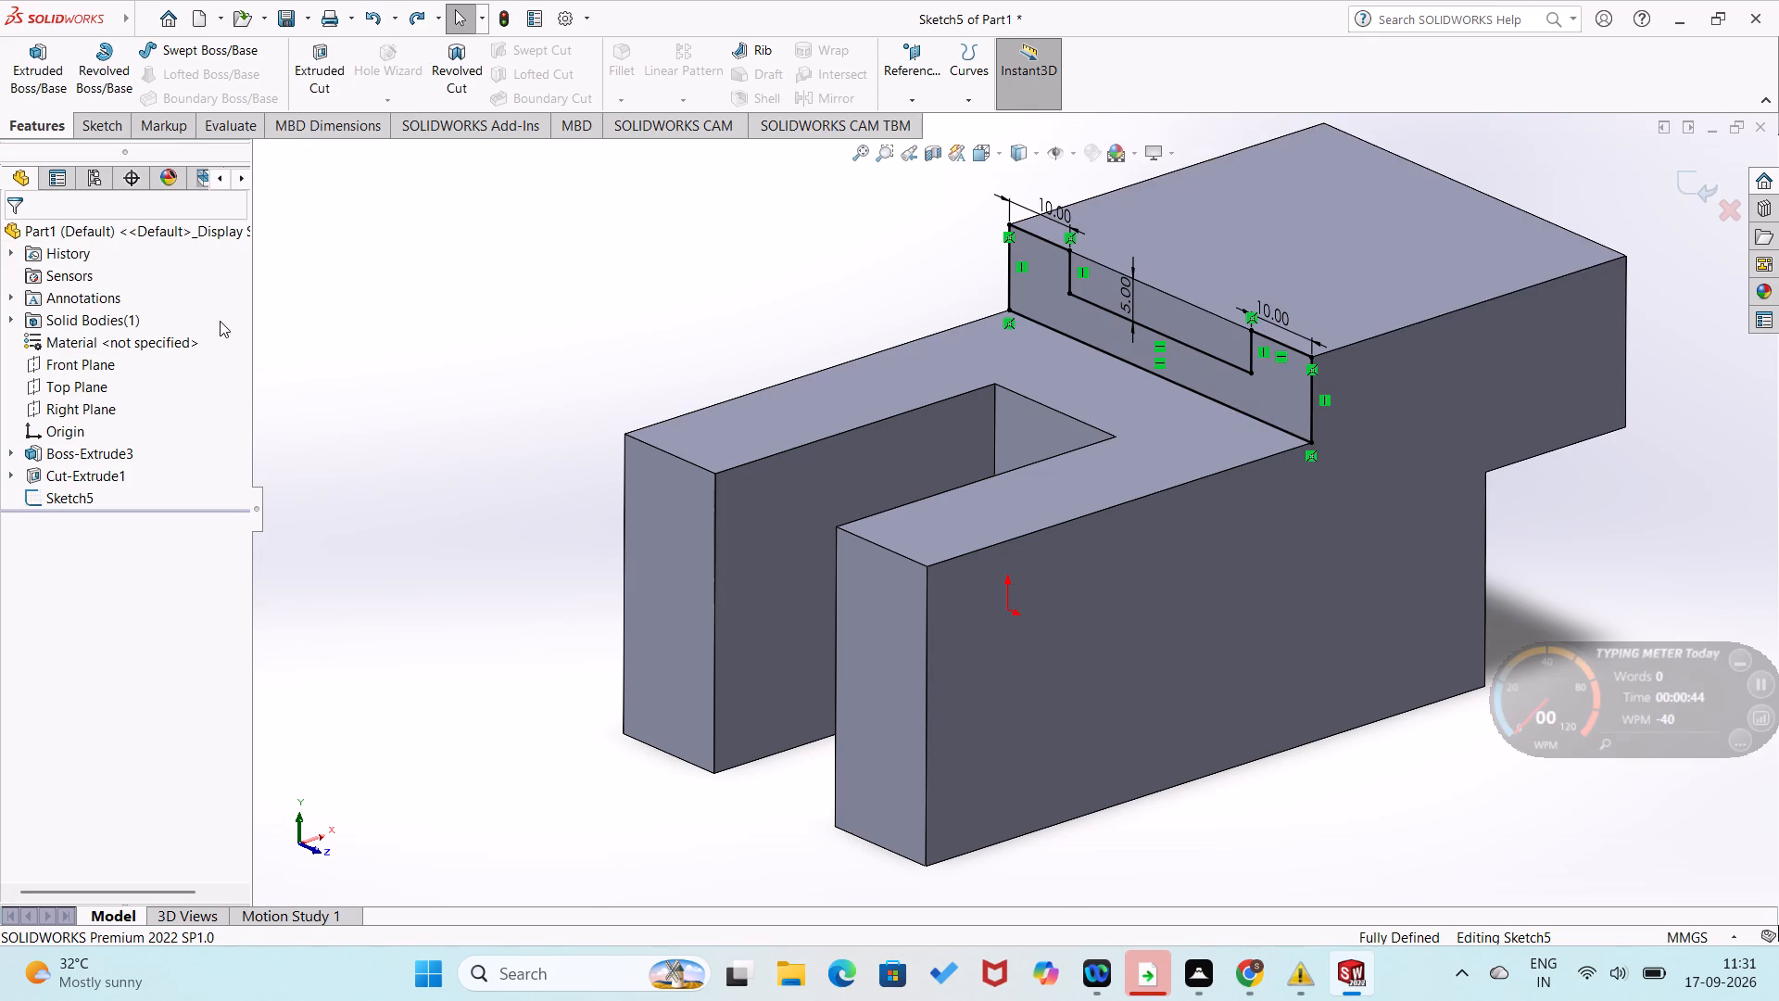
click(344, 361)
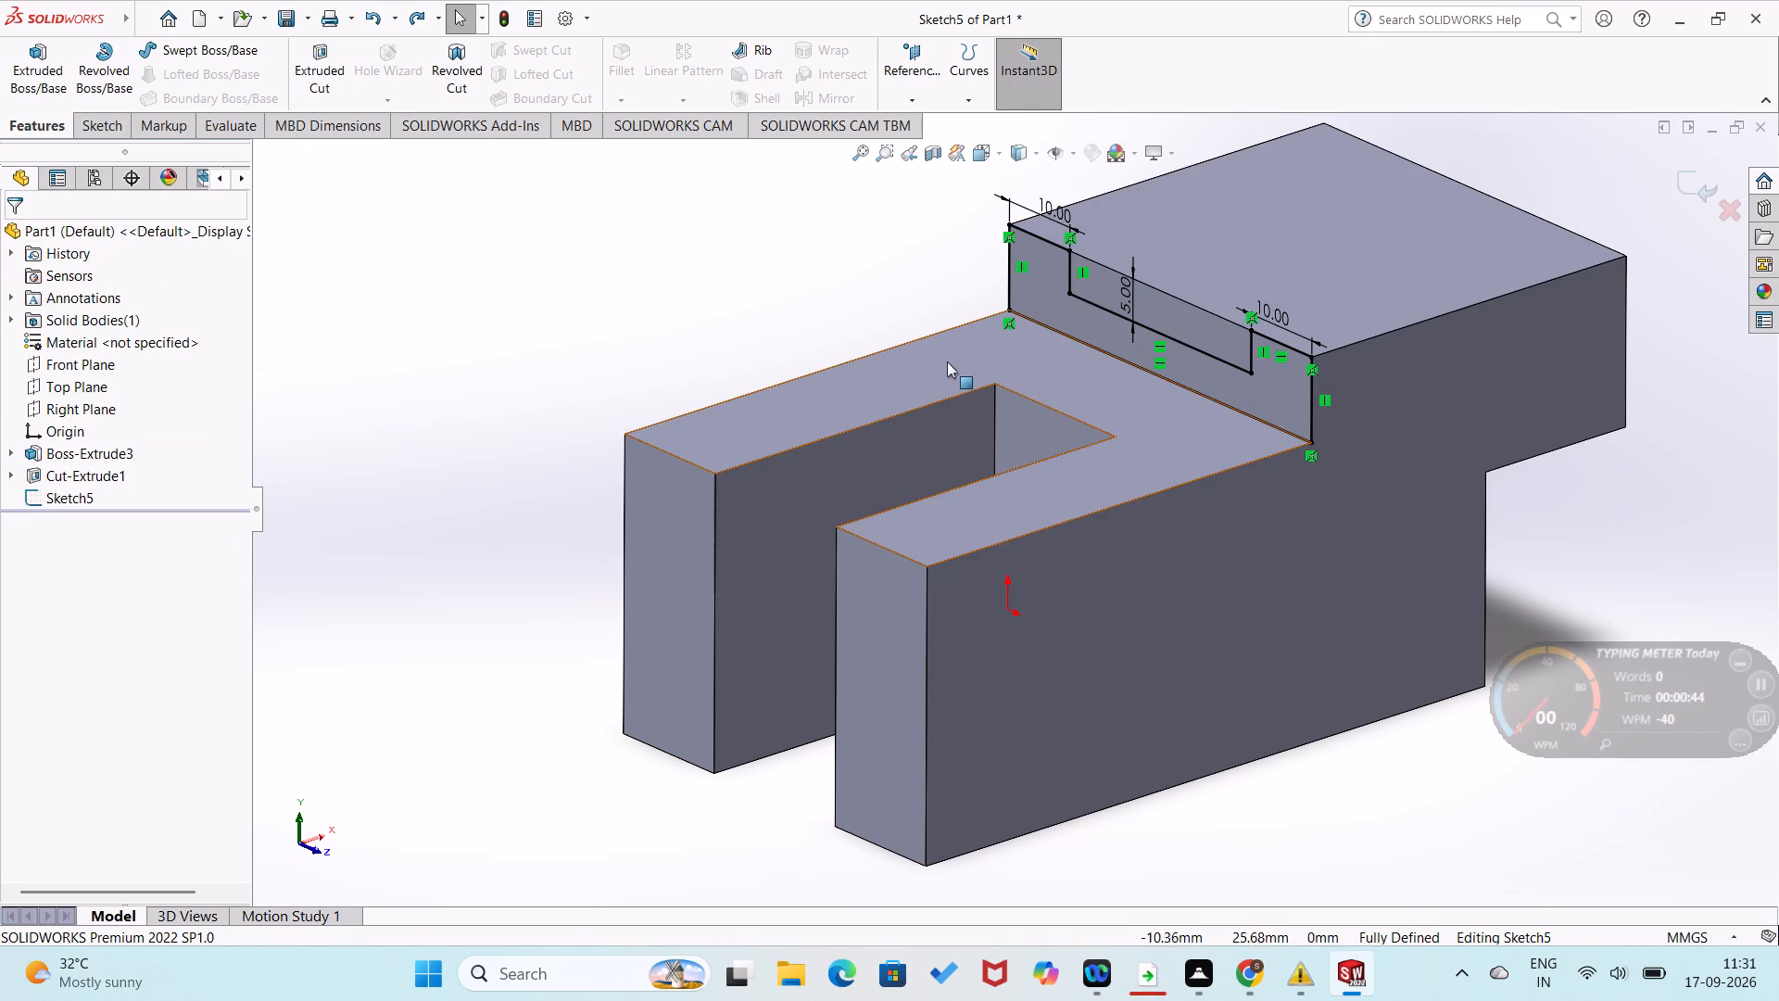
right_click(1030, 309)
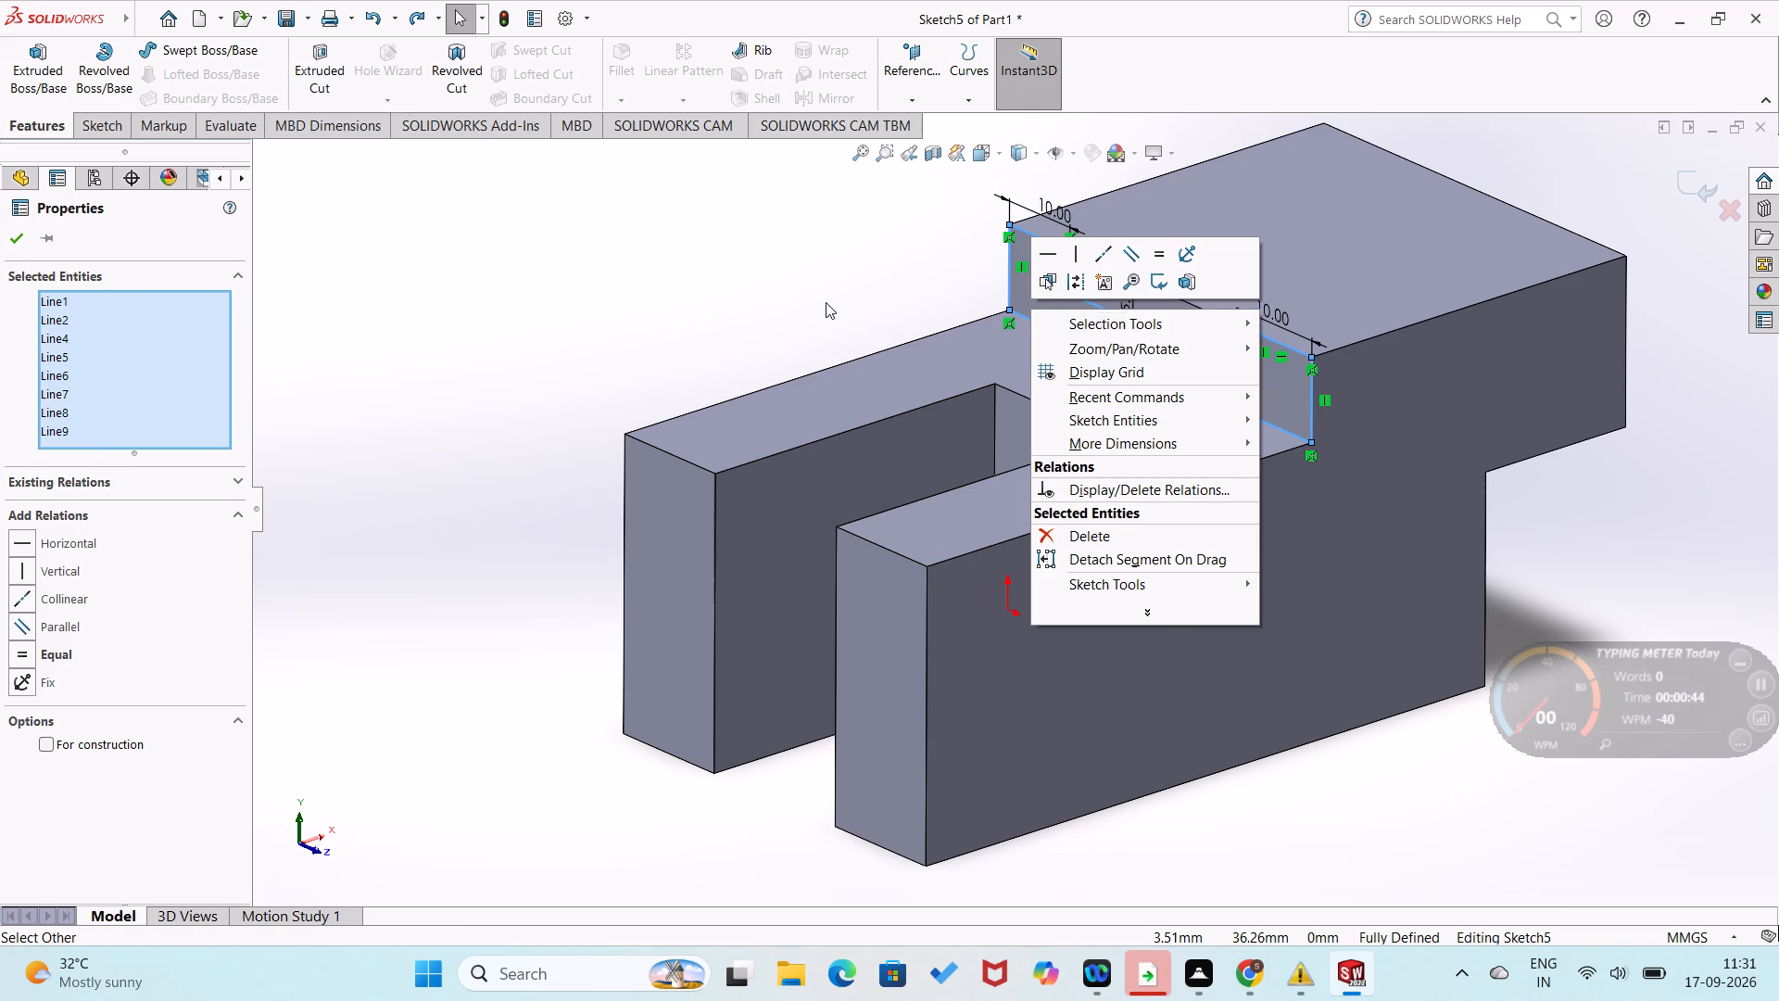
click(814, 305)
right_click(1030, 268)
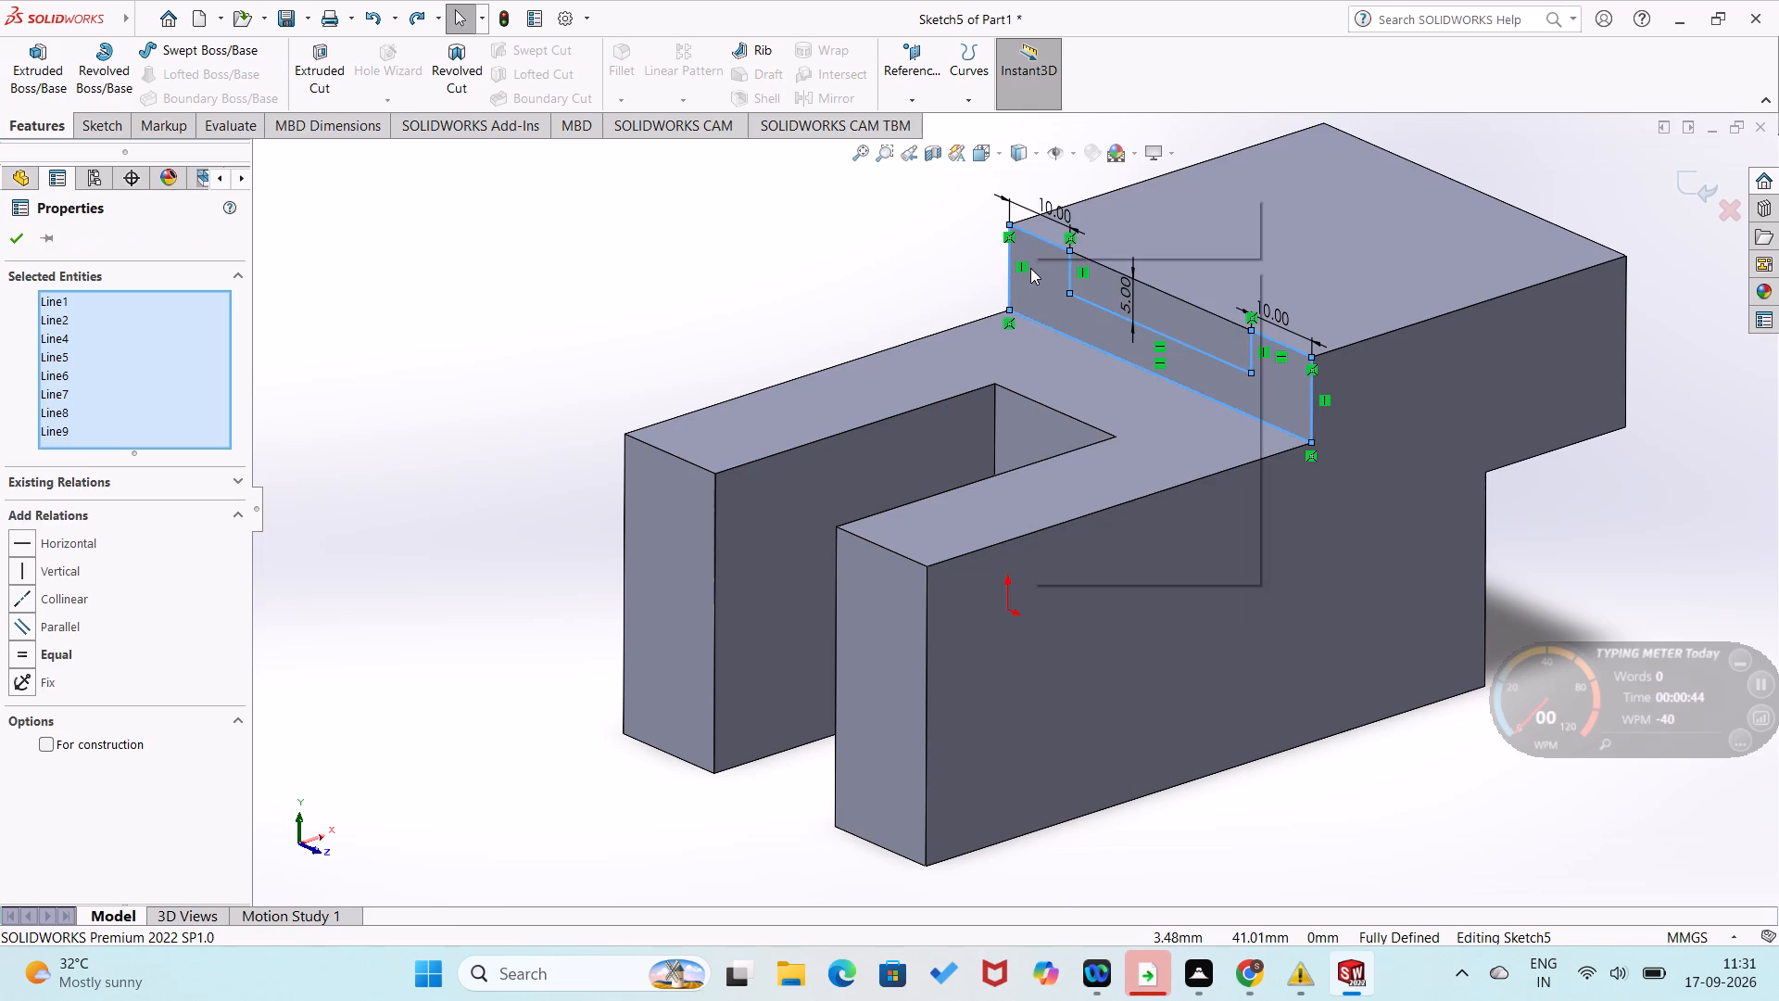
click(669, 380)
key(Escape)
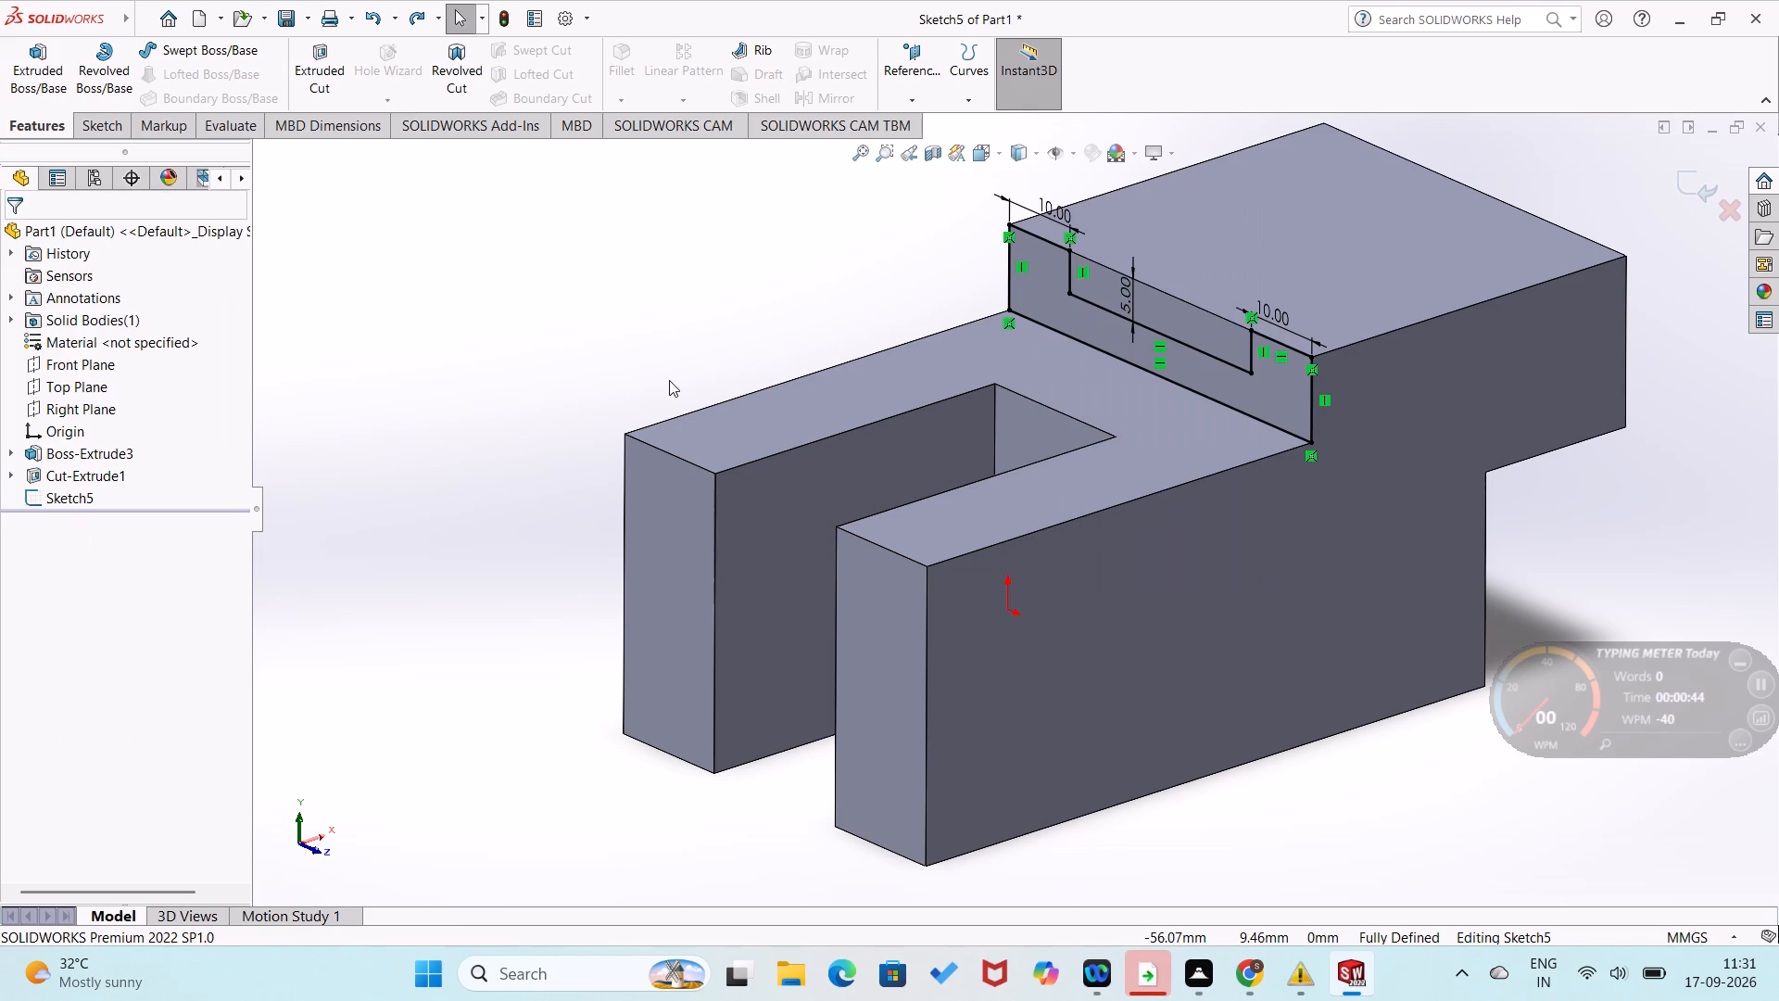
Undo the step face's U-shaped profile with its dimensions and the end slot cut, back to the open slot sketch.
key(ctrl+z)
key(ctrl+z)
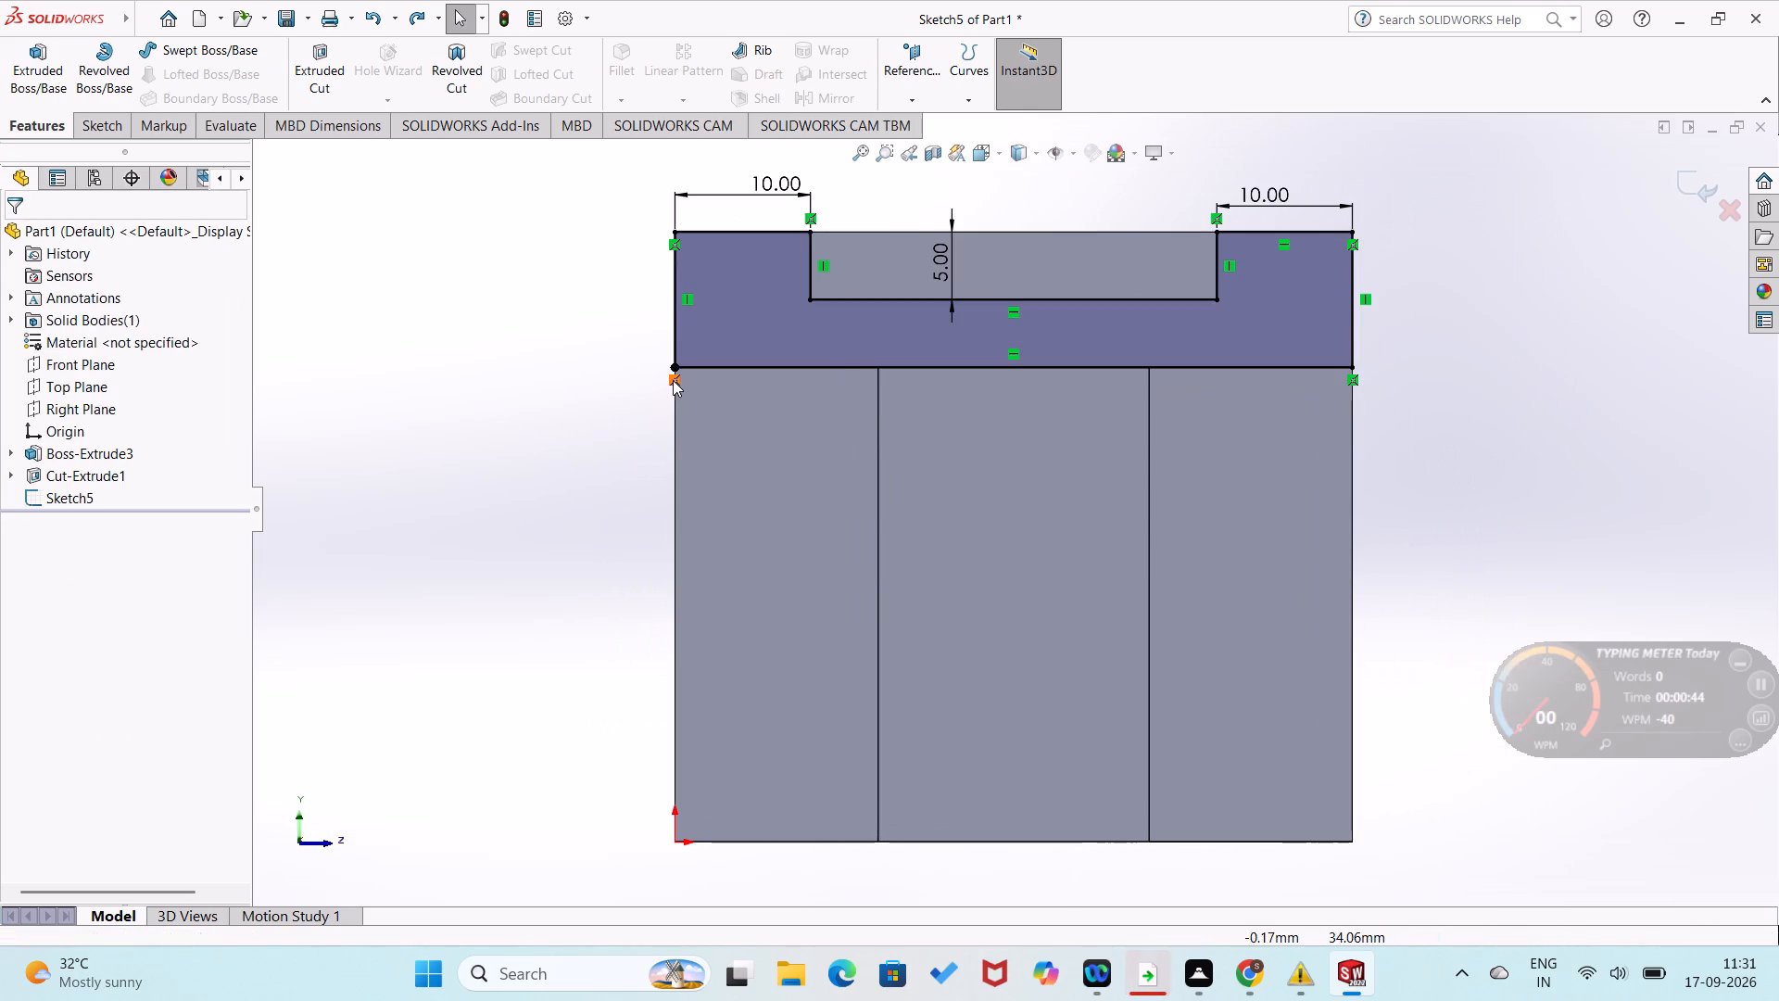
key(ctrl+z)
key(ctrl+z)
key(ctrl+z)
key(ctrl+z)
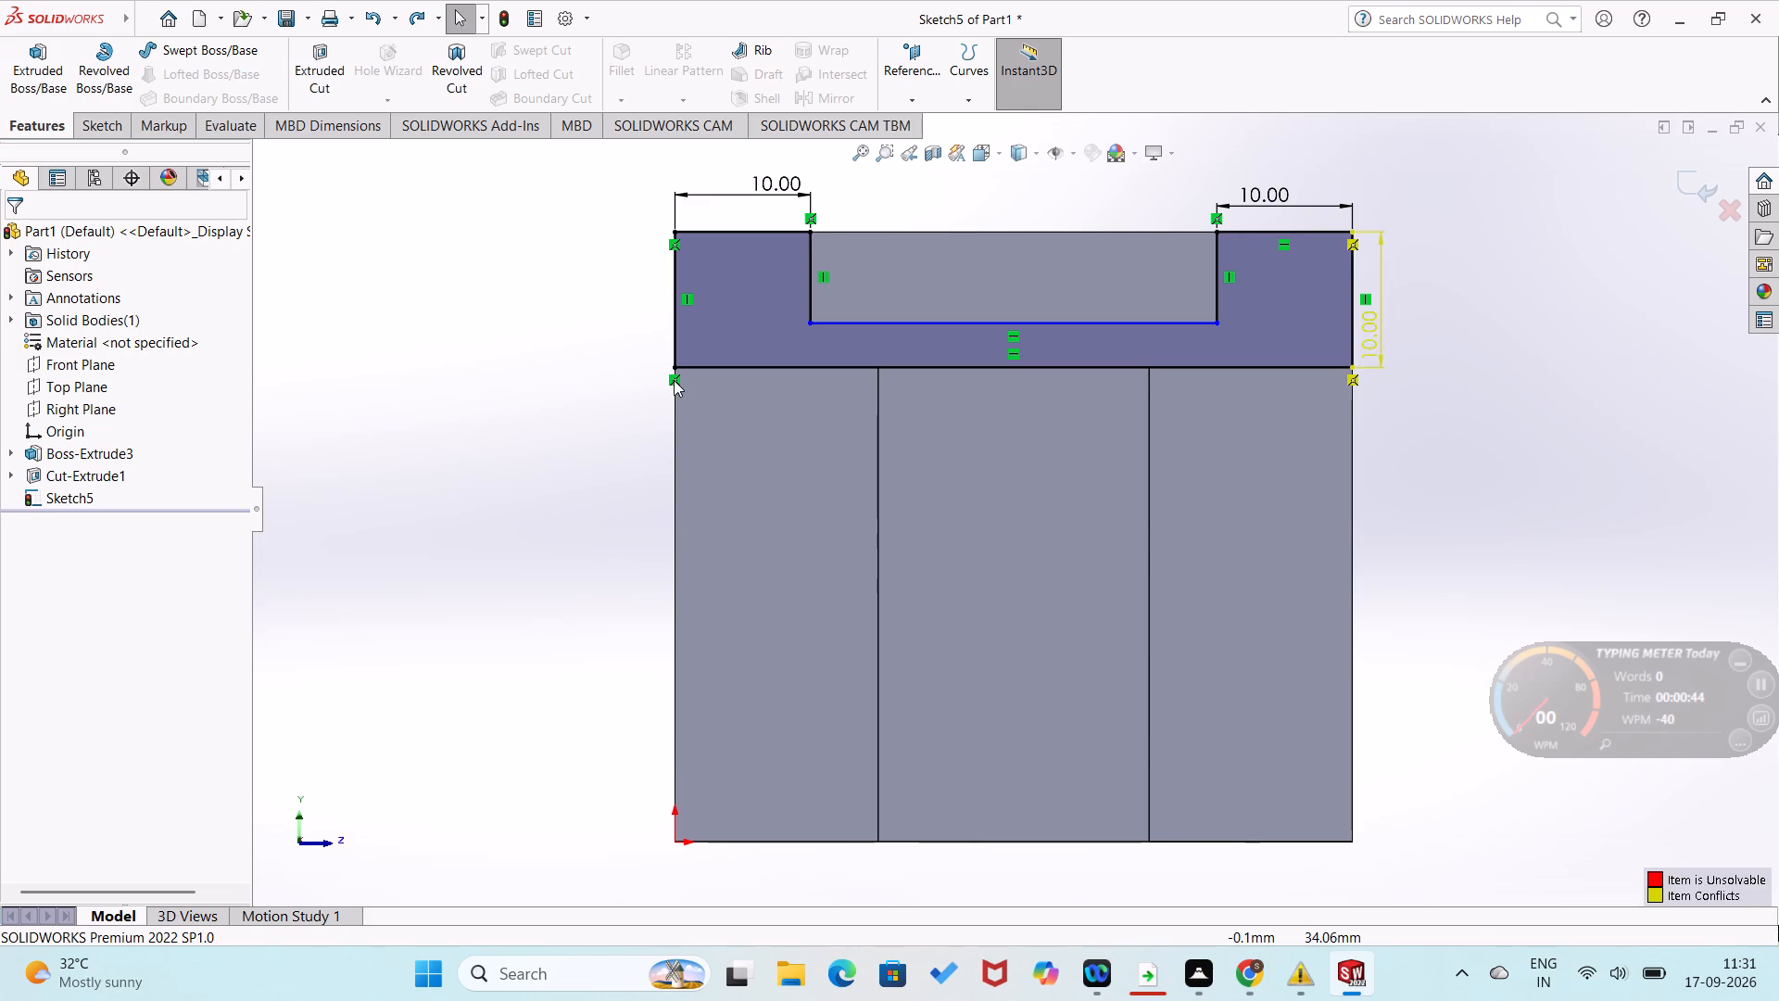
key(ctrl+z)
key(ctrl+z)
key(ctrl+z)
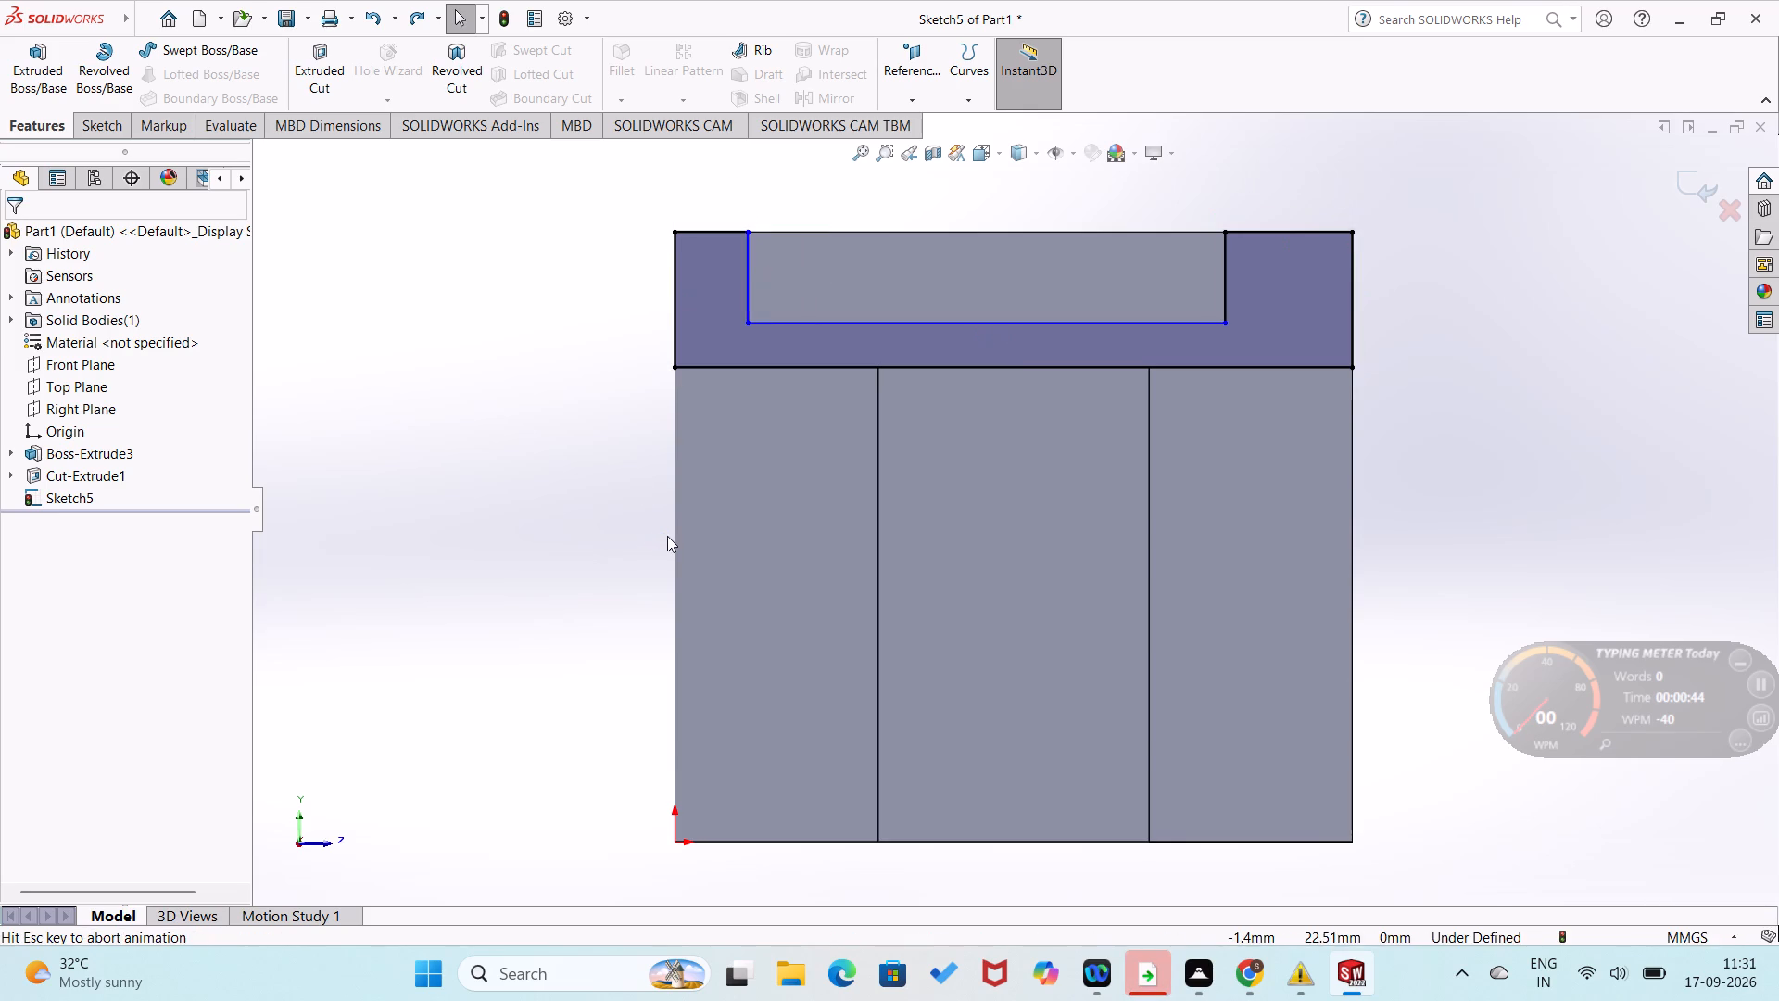
key(ctrl+z)
key(ctrl+z)
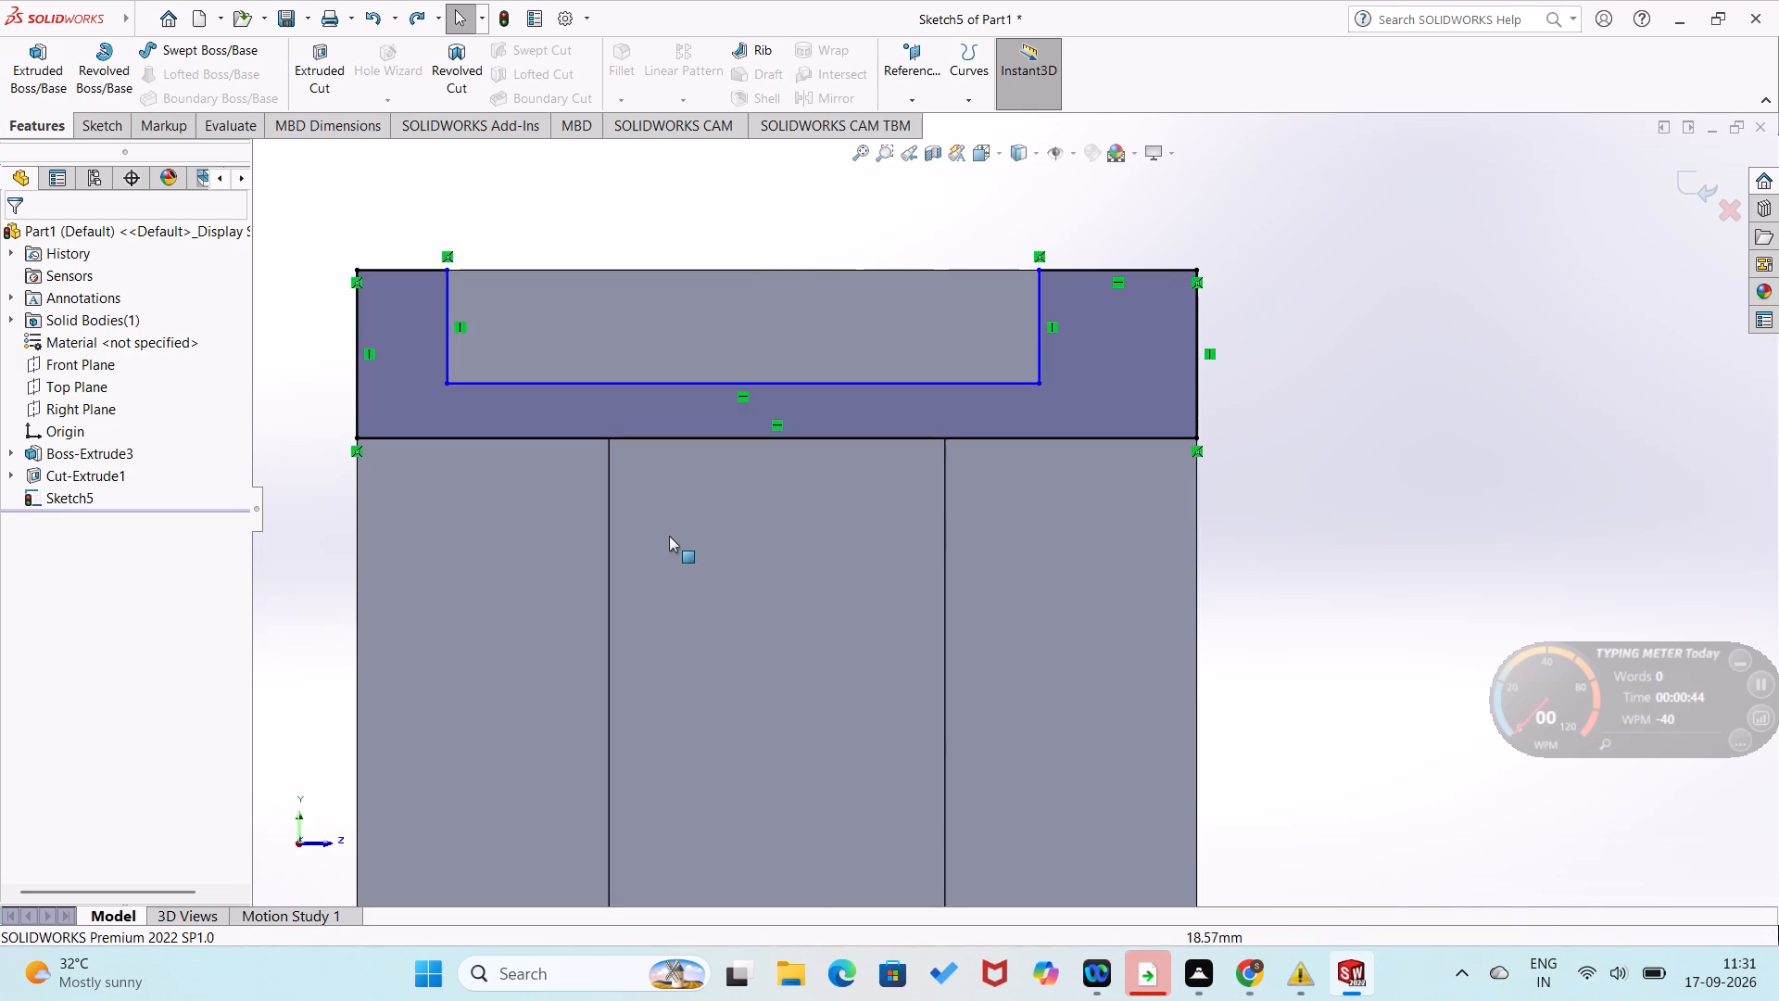
key(ctrl+z)
key(ctrl+z)
key(ctrl+z)
key(ctrl+z)
key(ctrl+z)
key(ctrl+z)
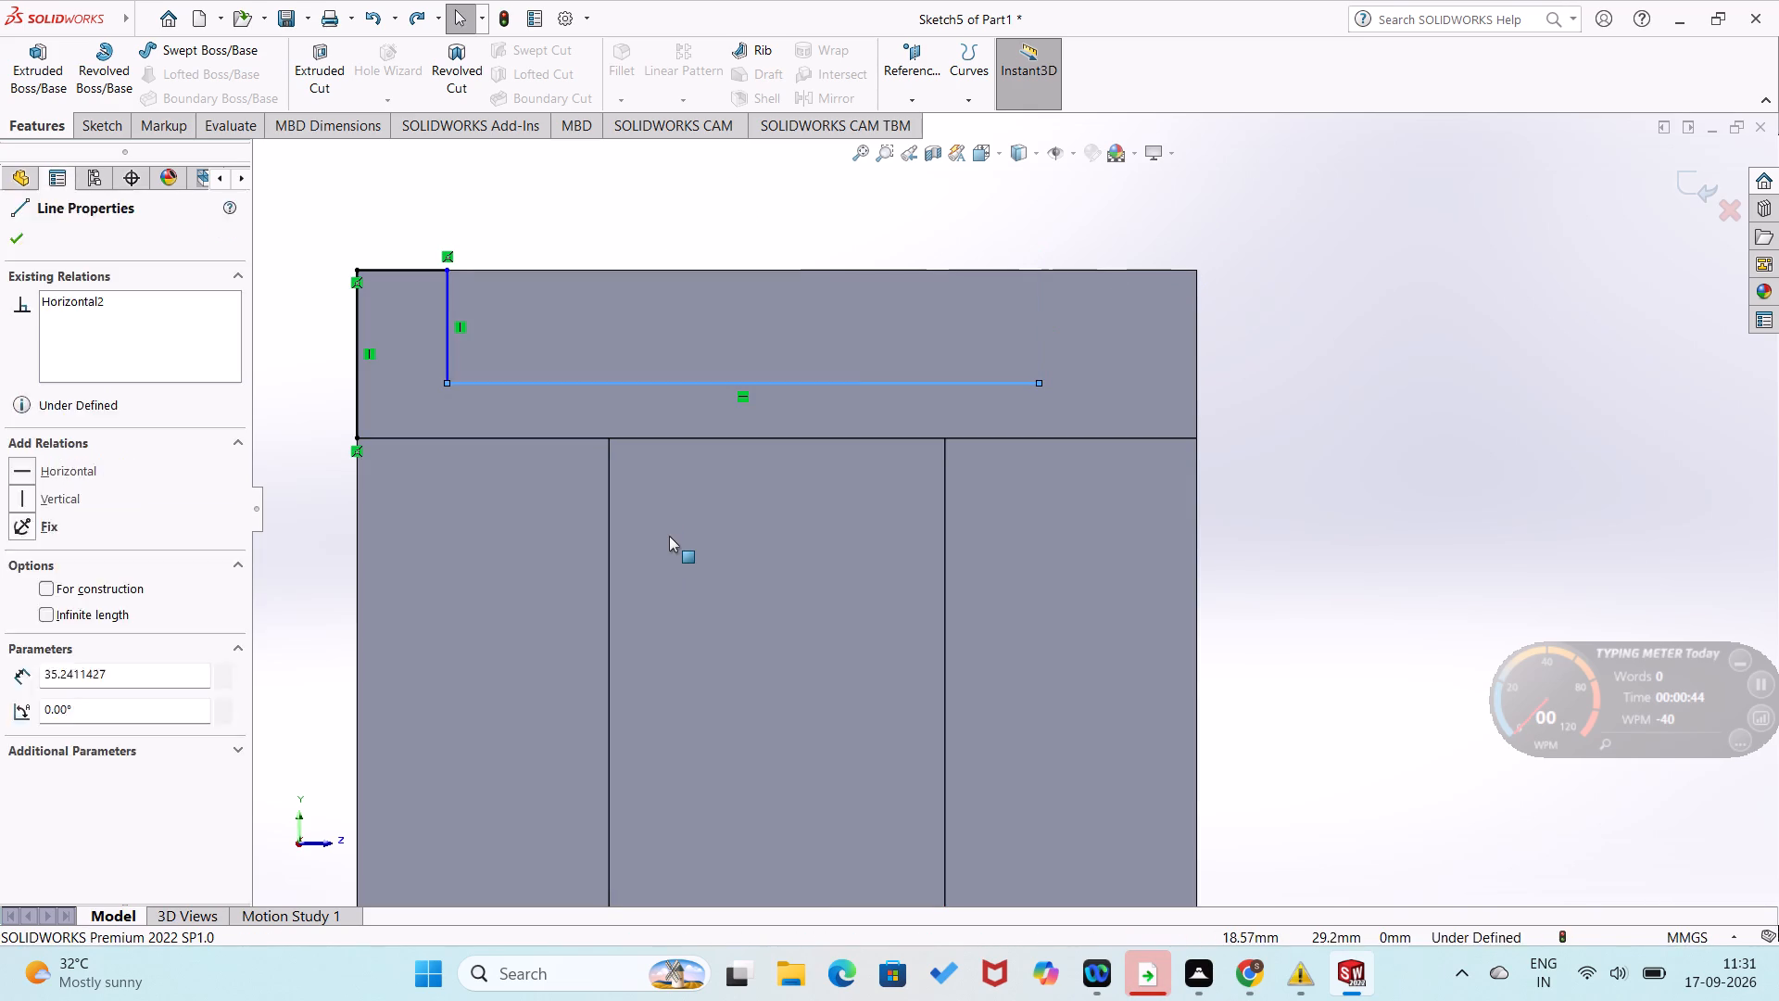
key(ctrl+z)
key(ctrl+z)
key(ctrl+z)
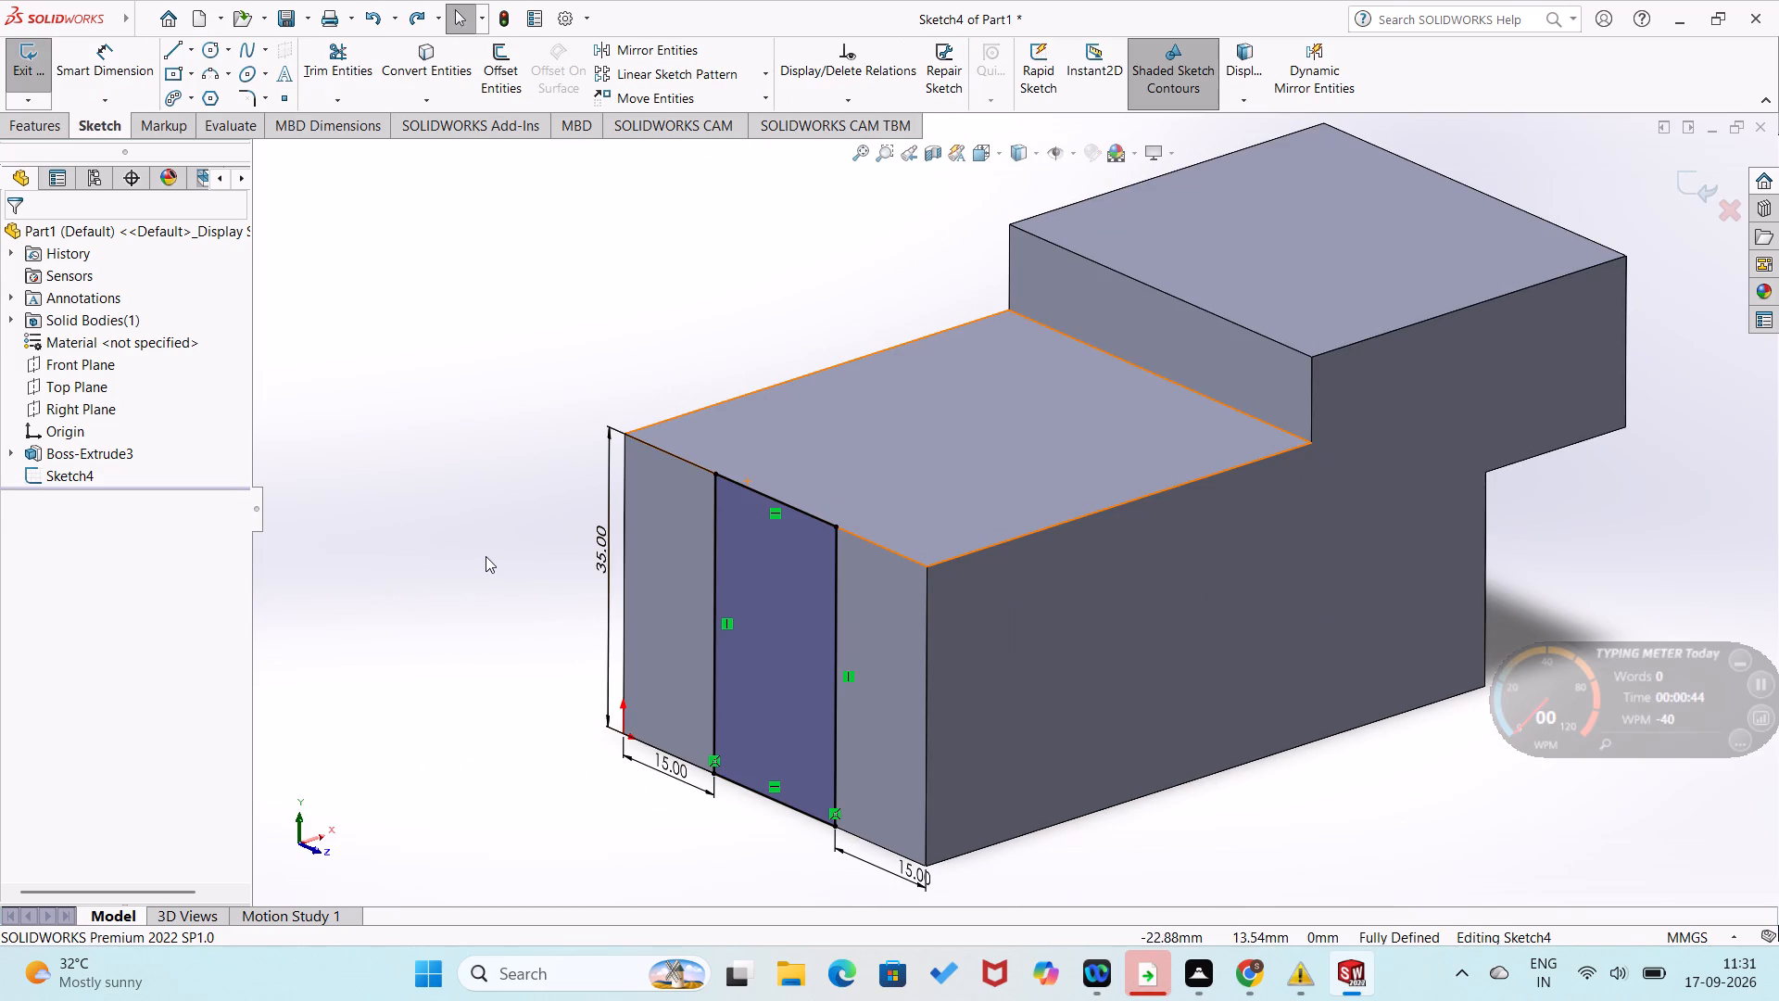
Cut the slot rectangle on the body's end face as a blind Extruded Cut 40 mm deep.
click(23, 127)
click(327, 80)
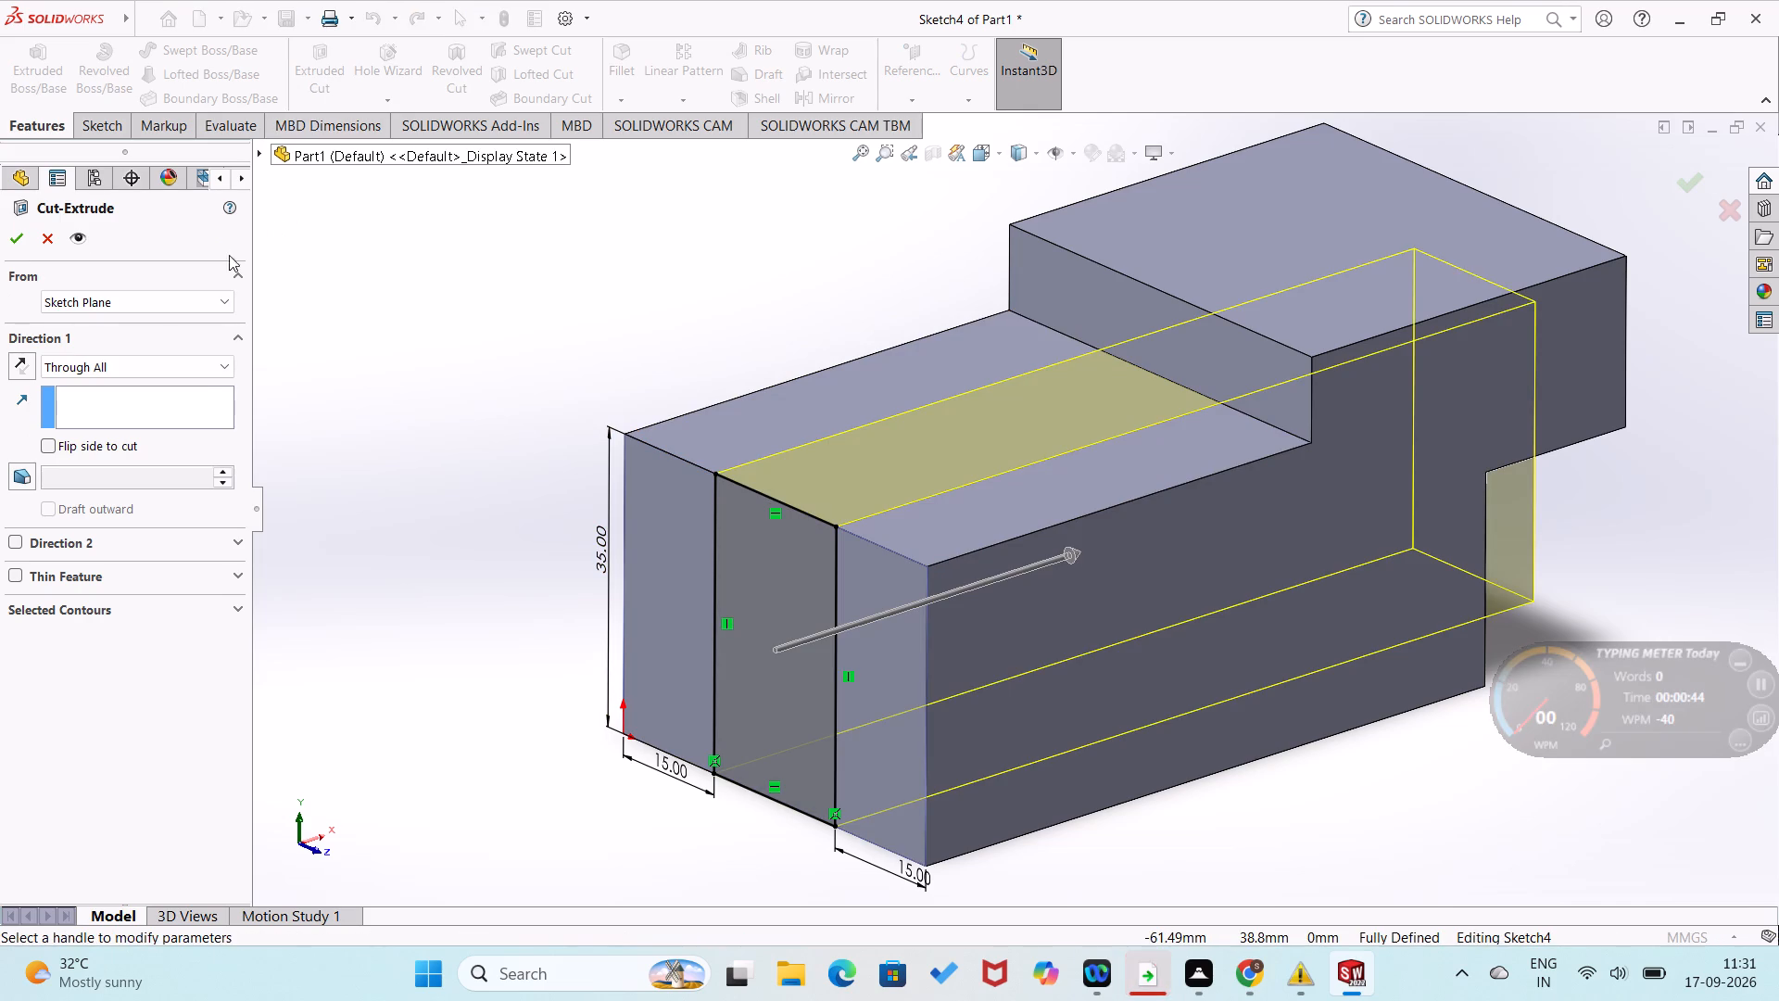
click(220, 364)
click(211, 382)
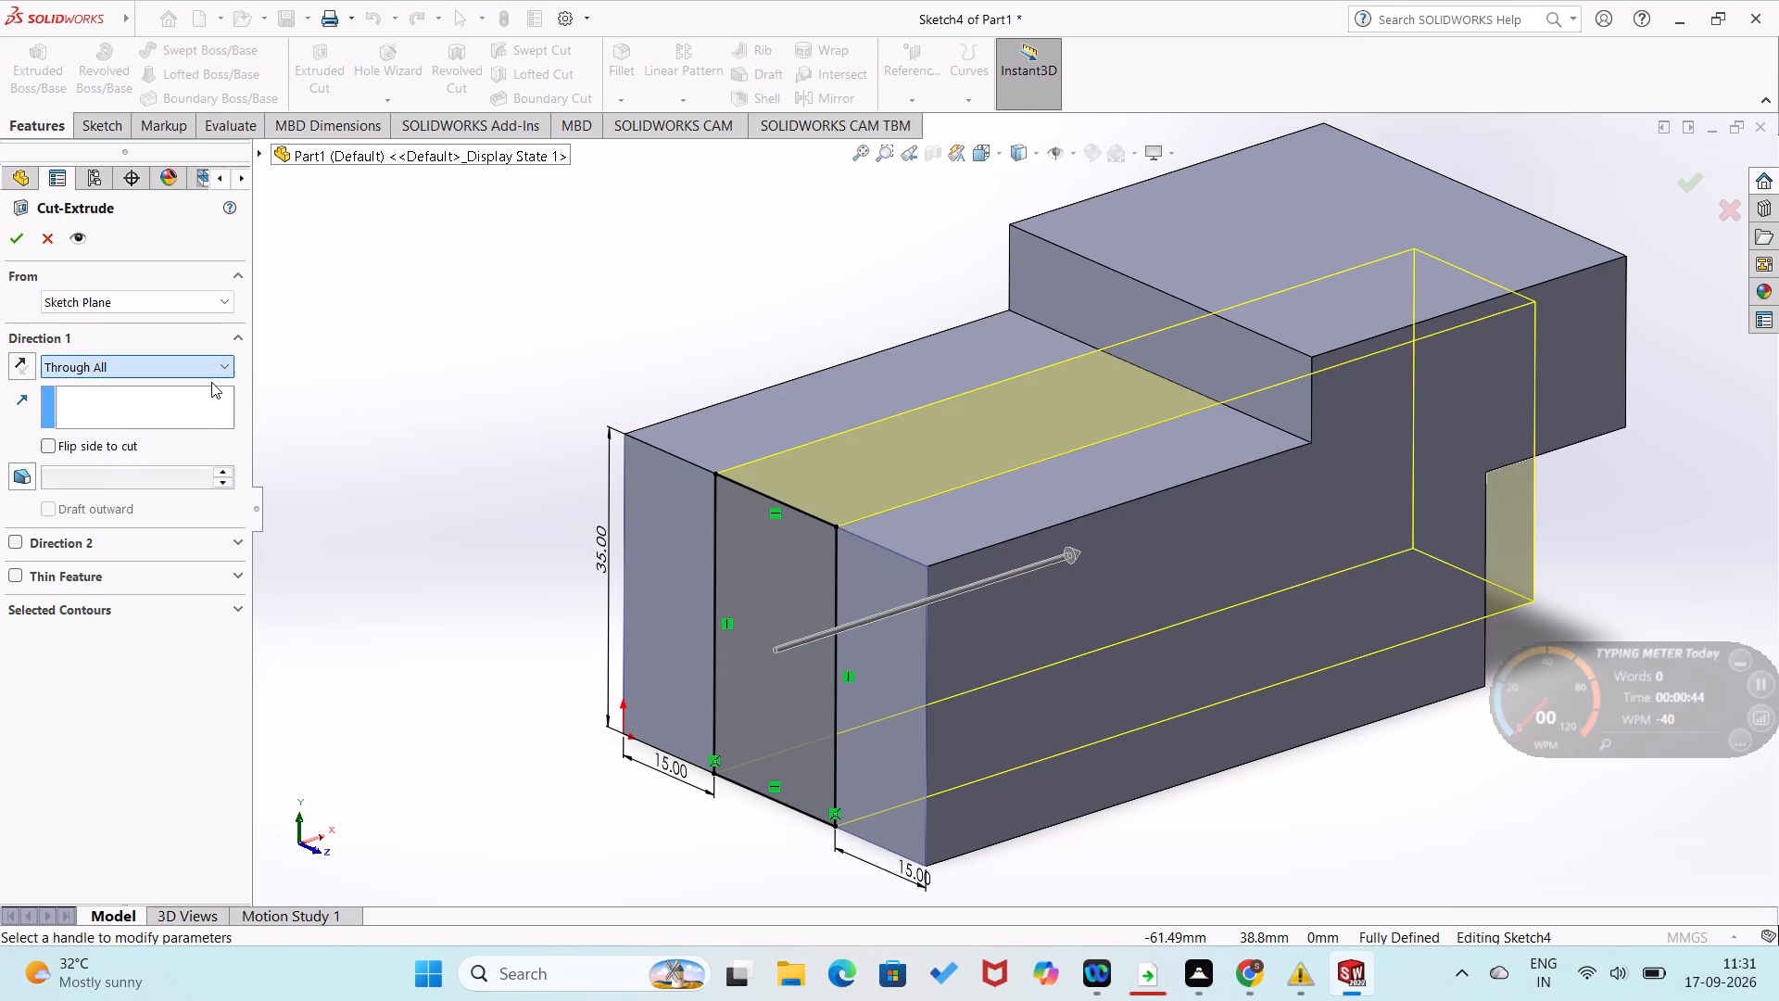
click(20, 247)
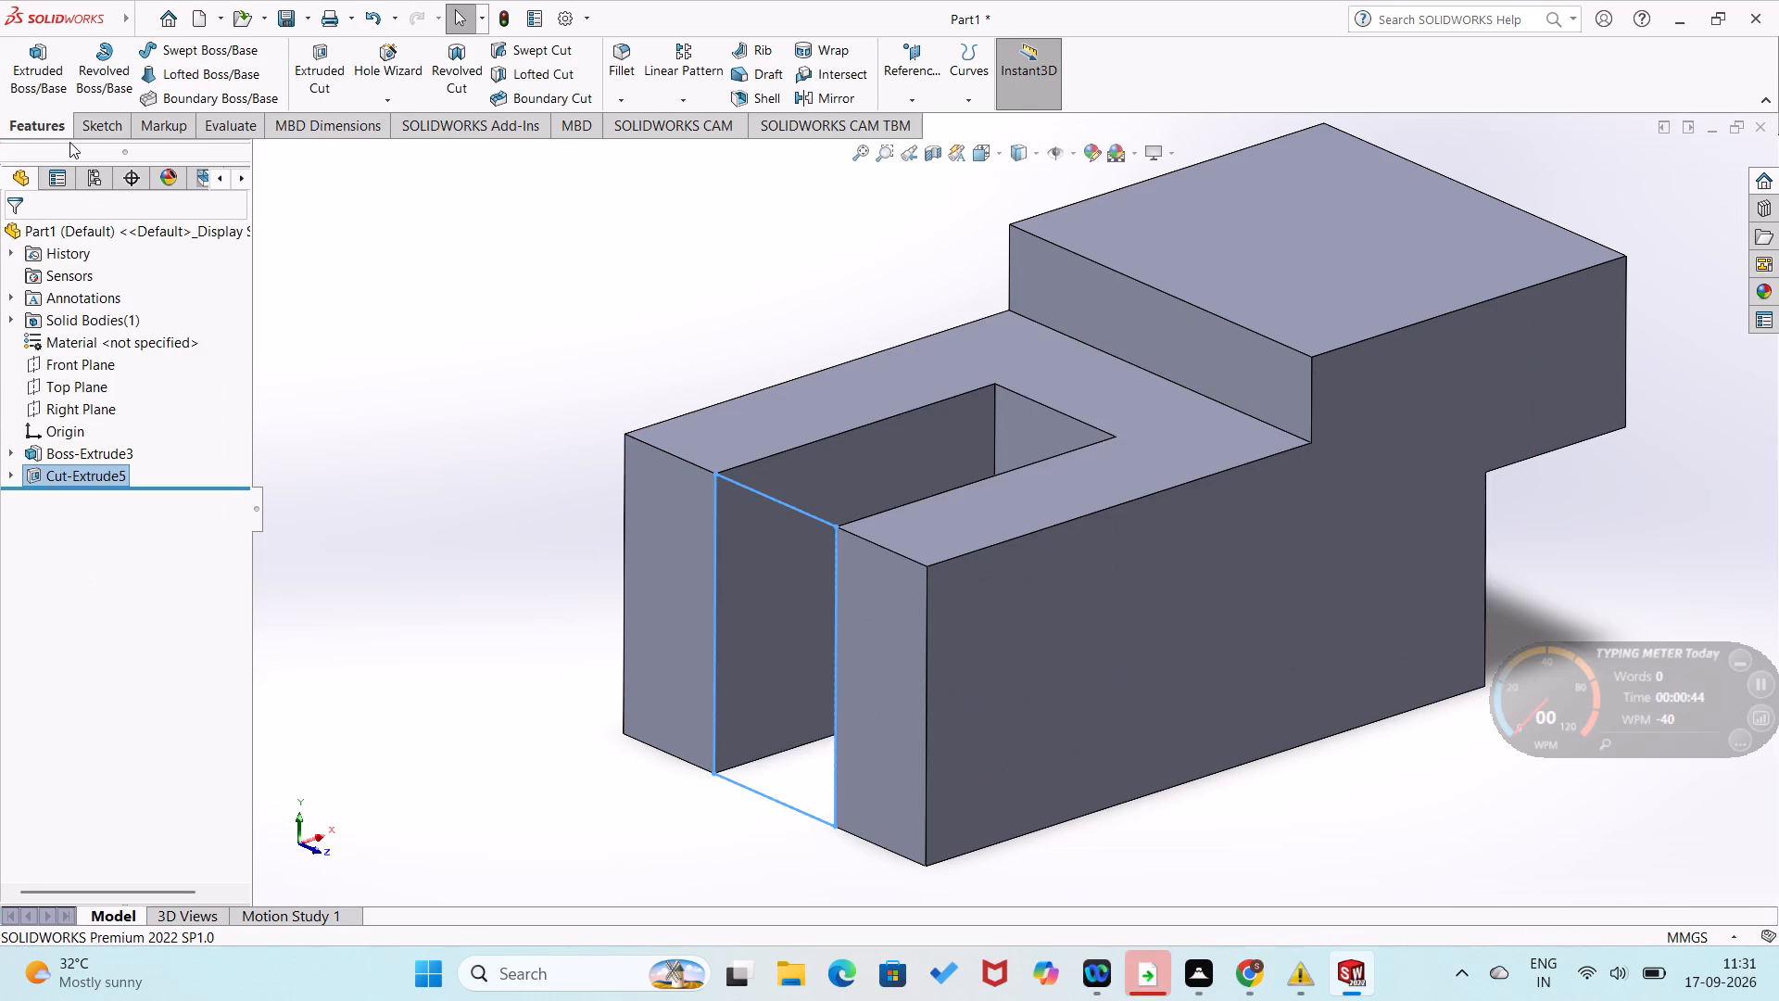
Sketch a closed rectangle on the vertical step face, about 28 mm wide and 5.5 mm deep, with its top line on the face's top edge.
click(57, 128)
click(112, 127)
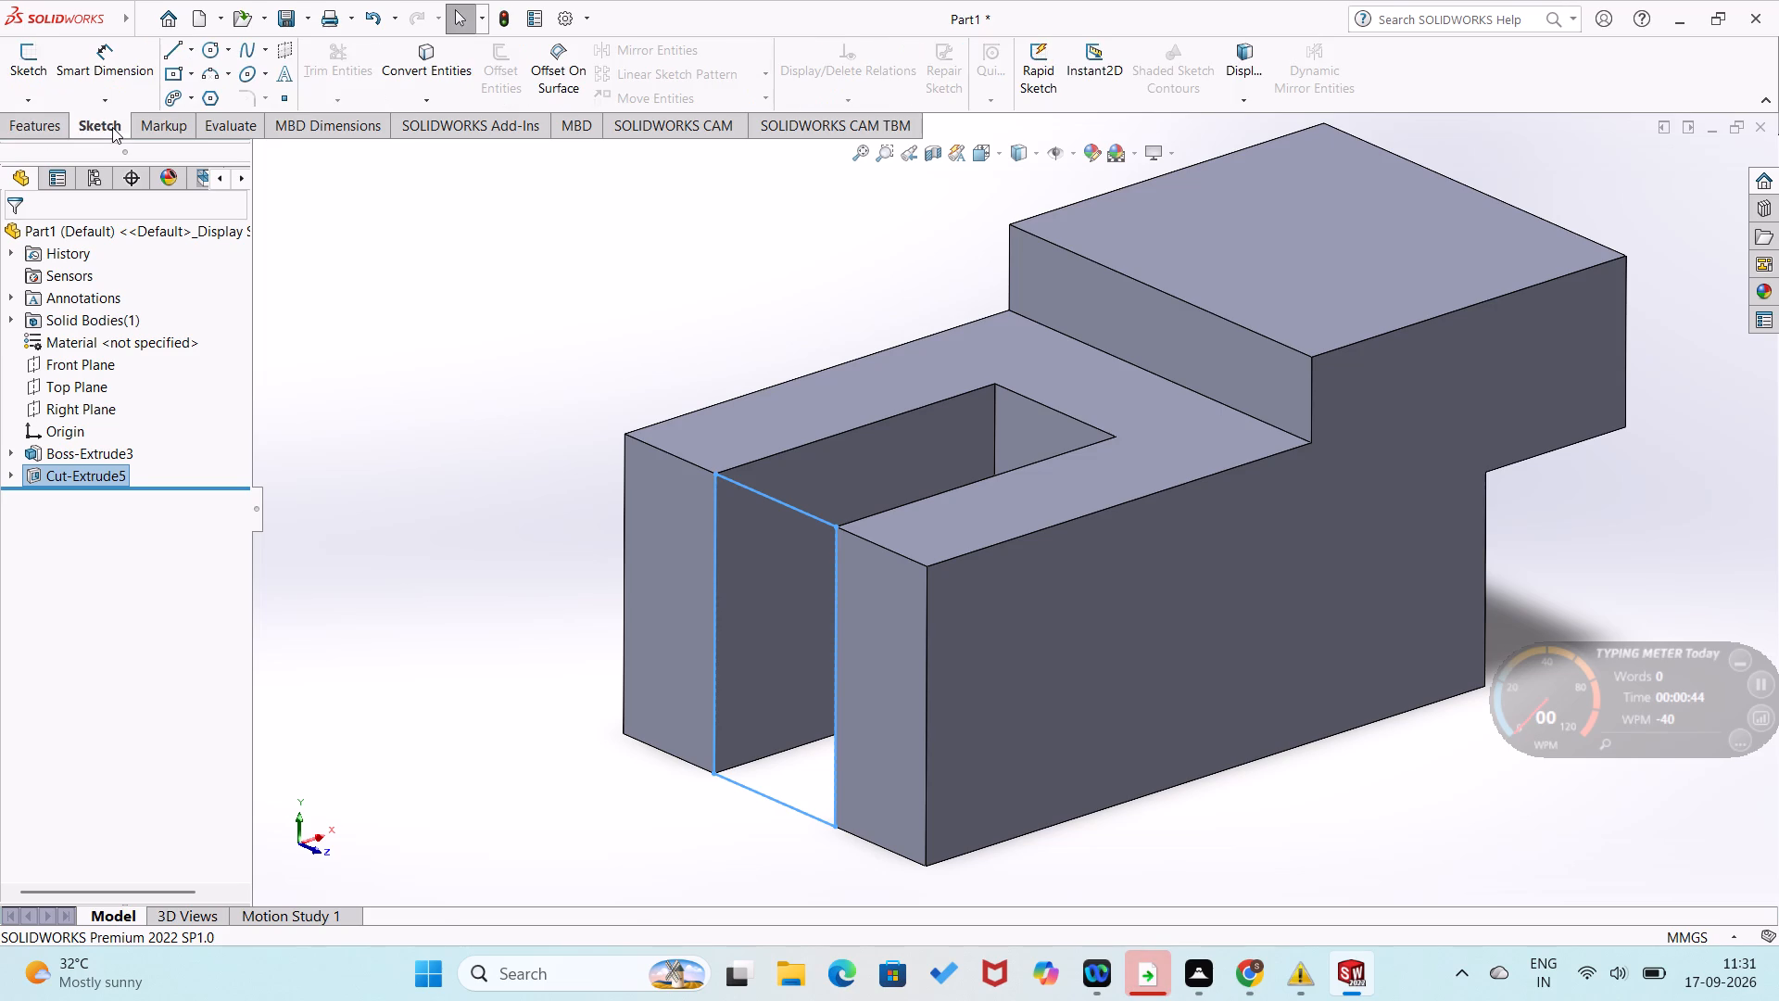
right_click(1092, 325)
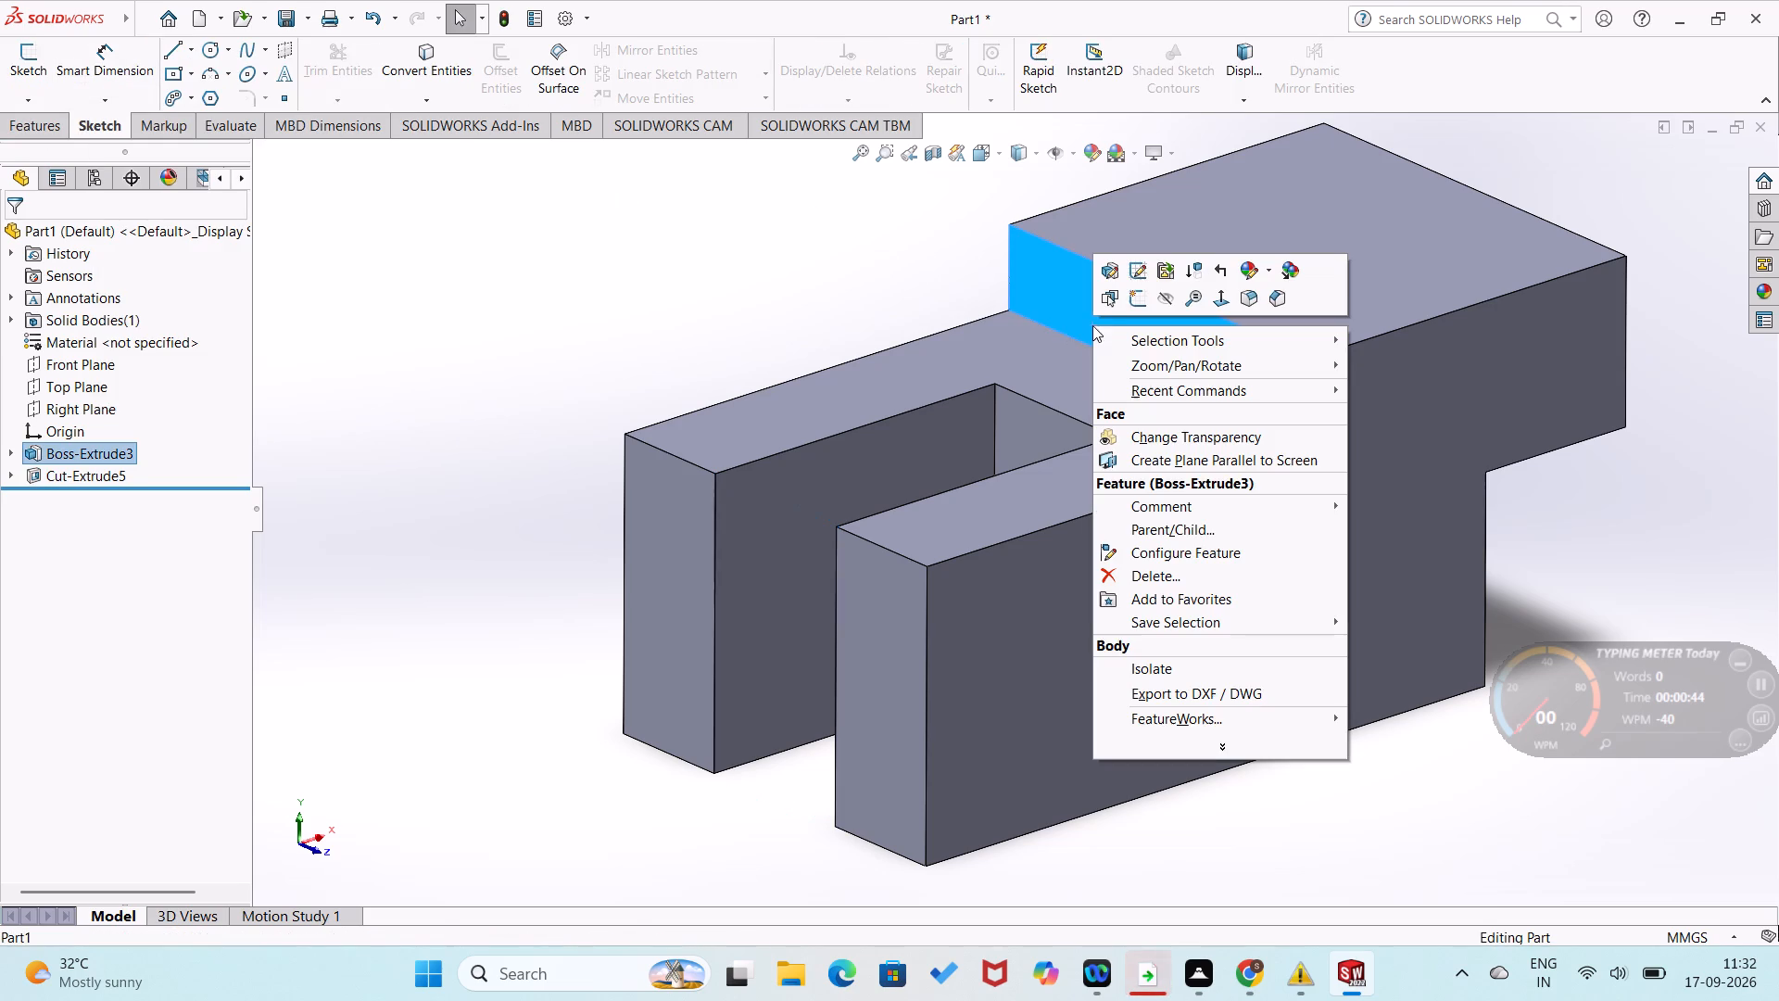
click(1135, 300)
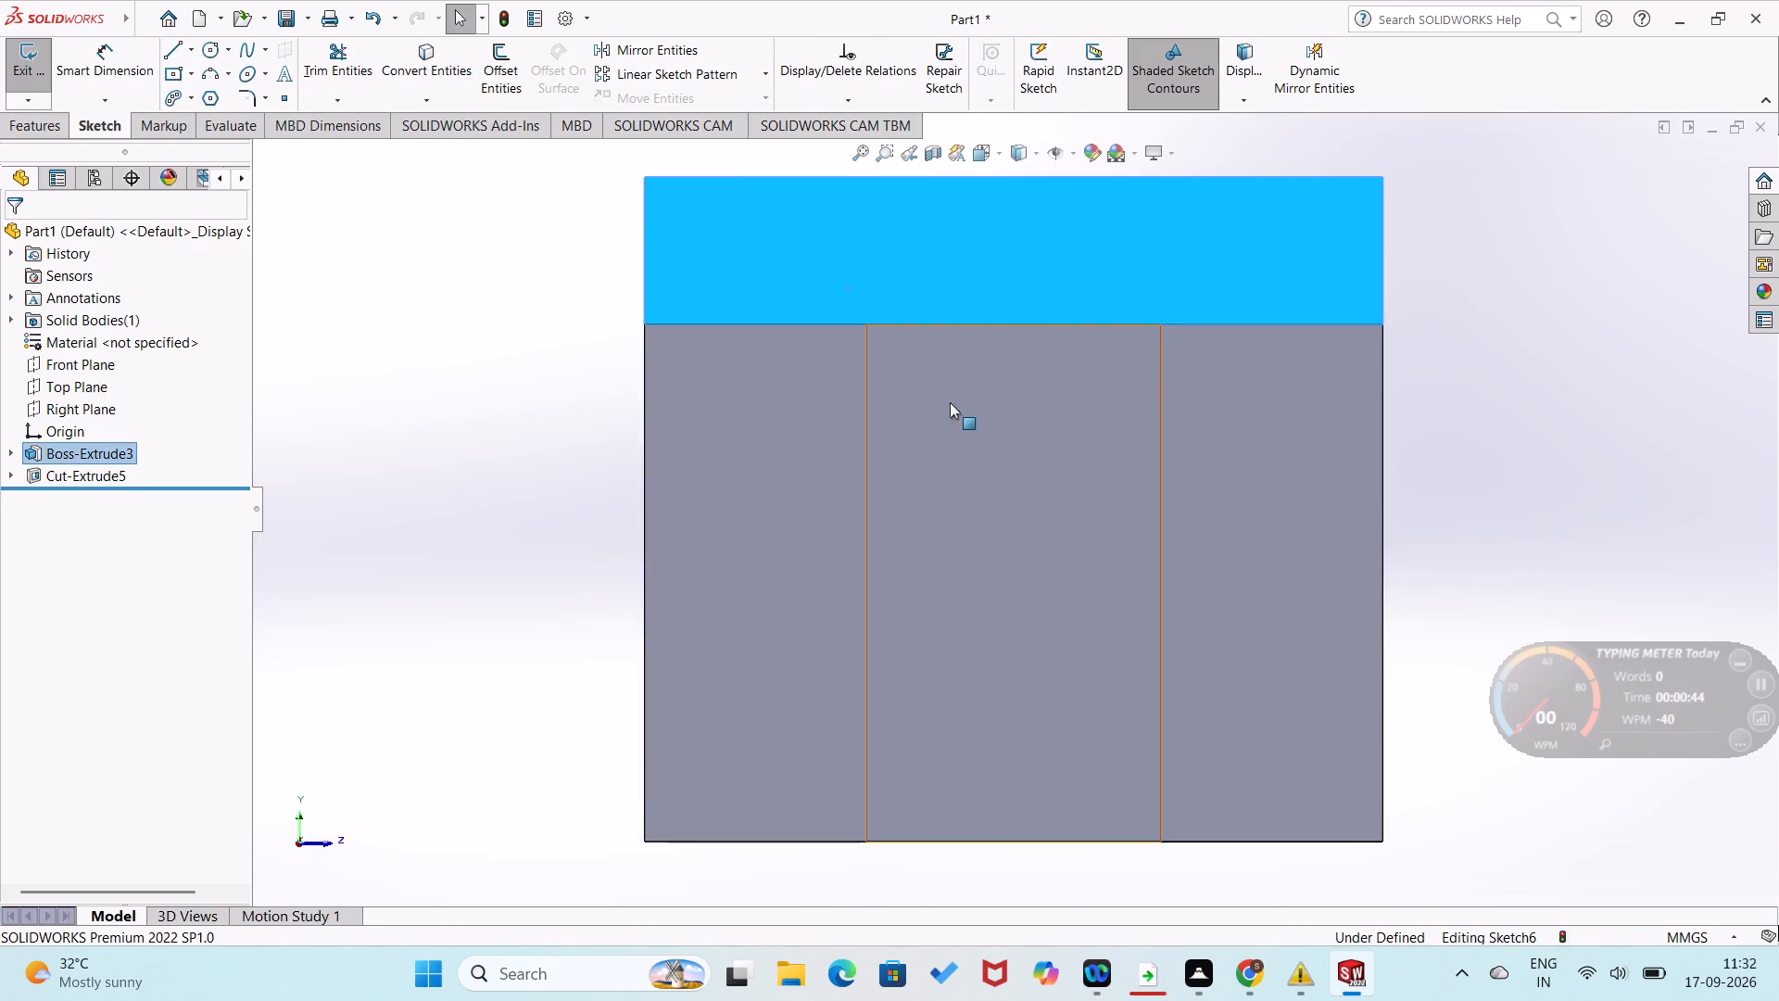
right_click(498, 424)
click(482, 352)
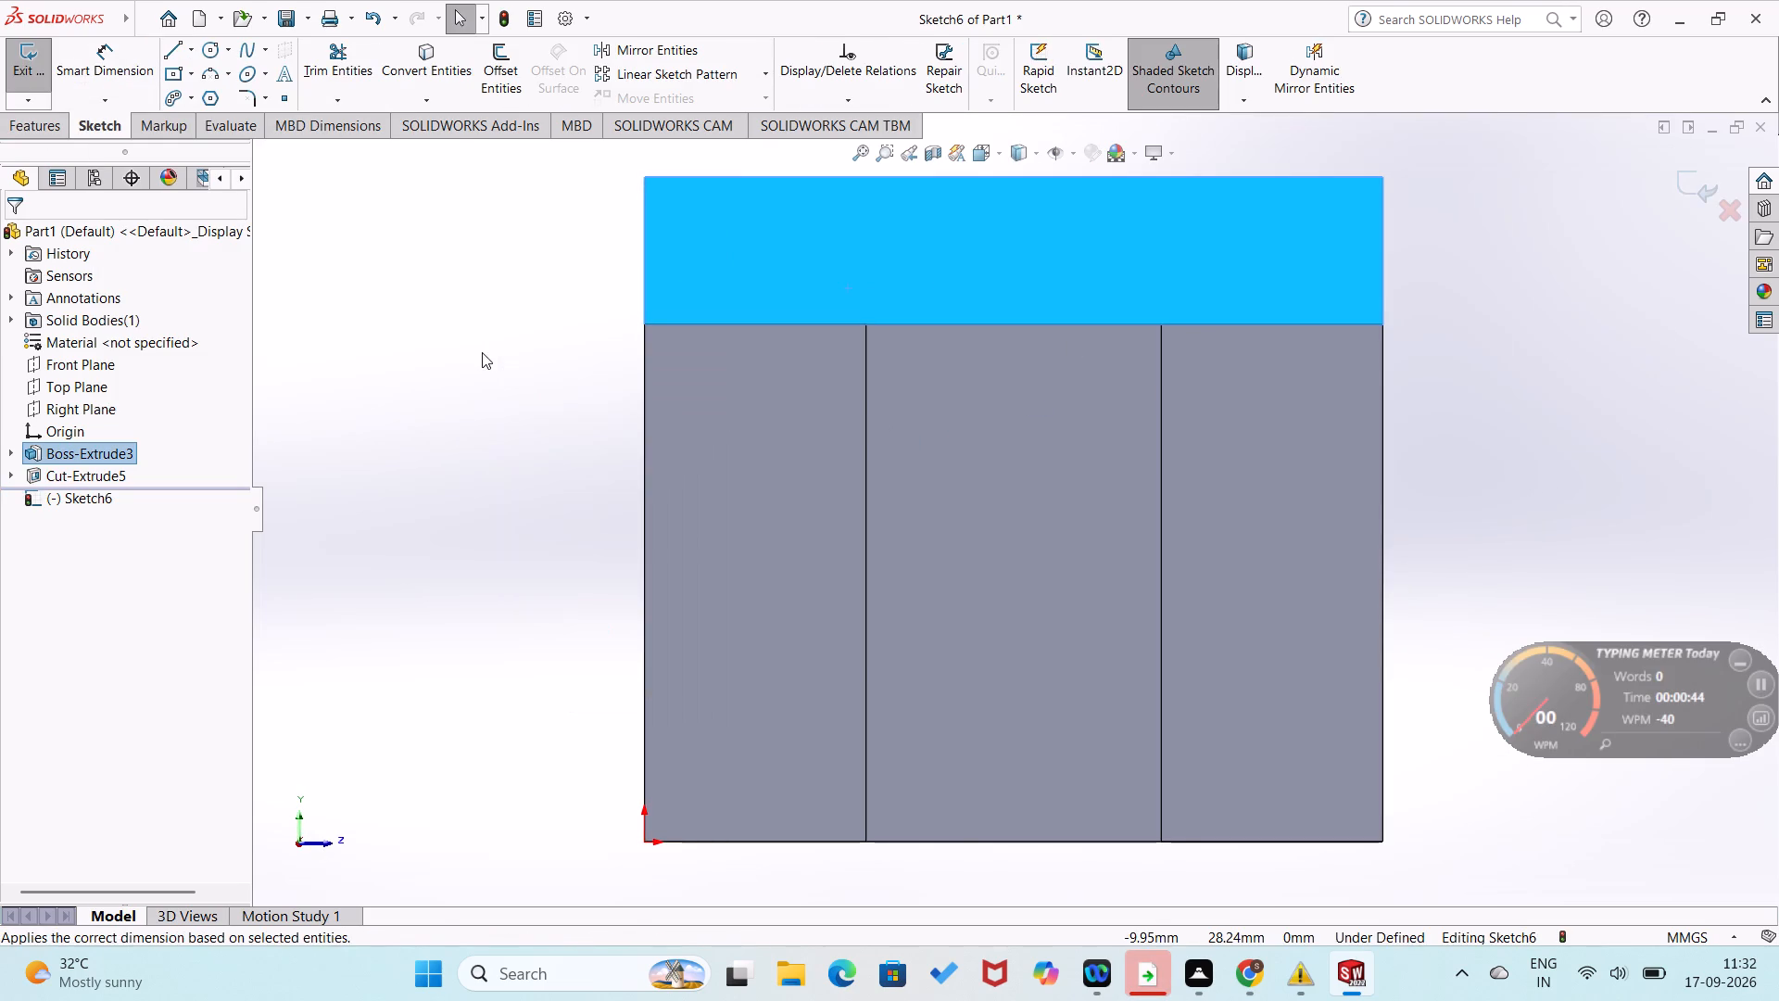
click(170, 52)
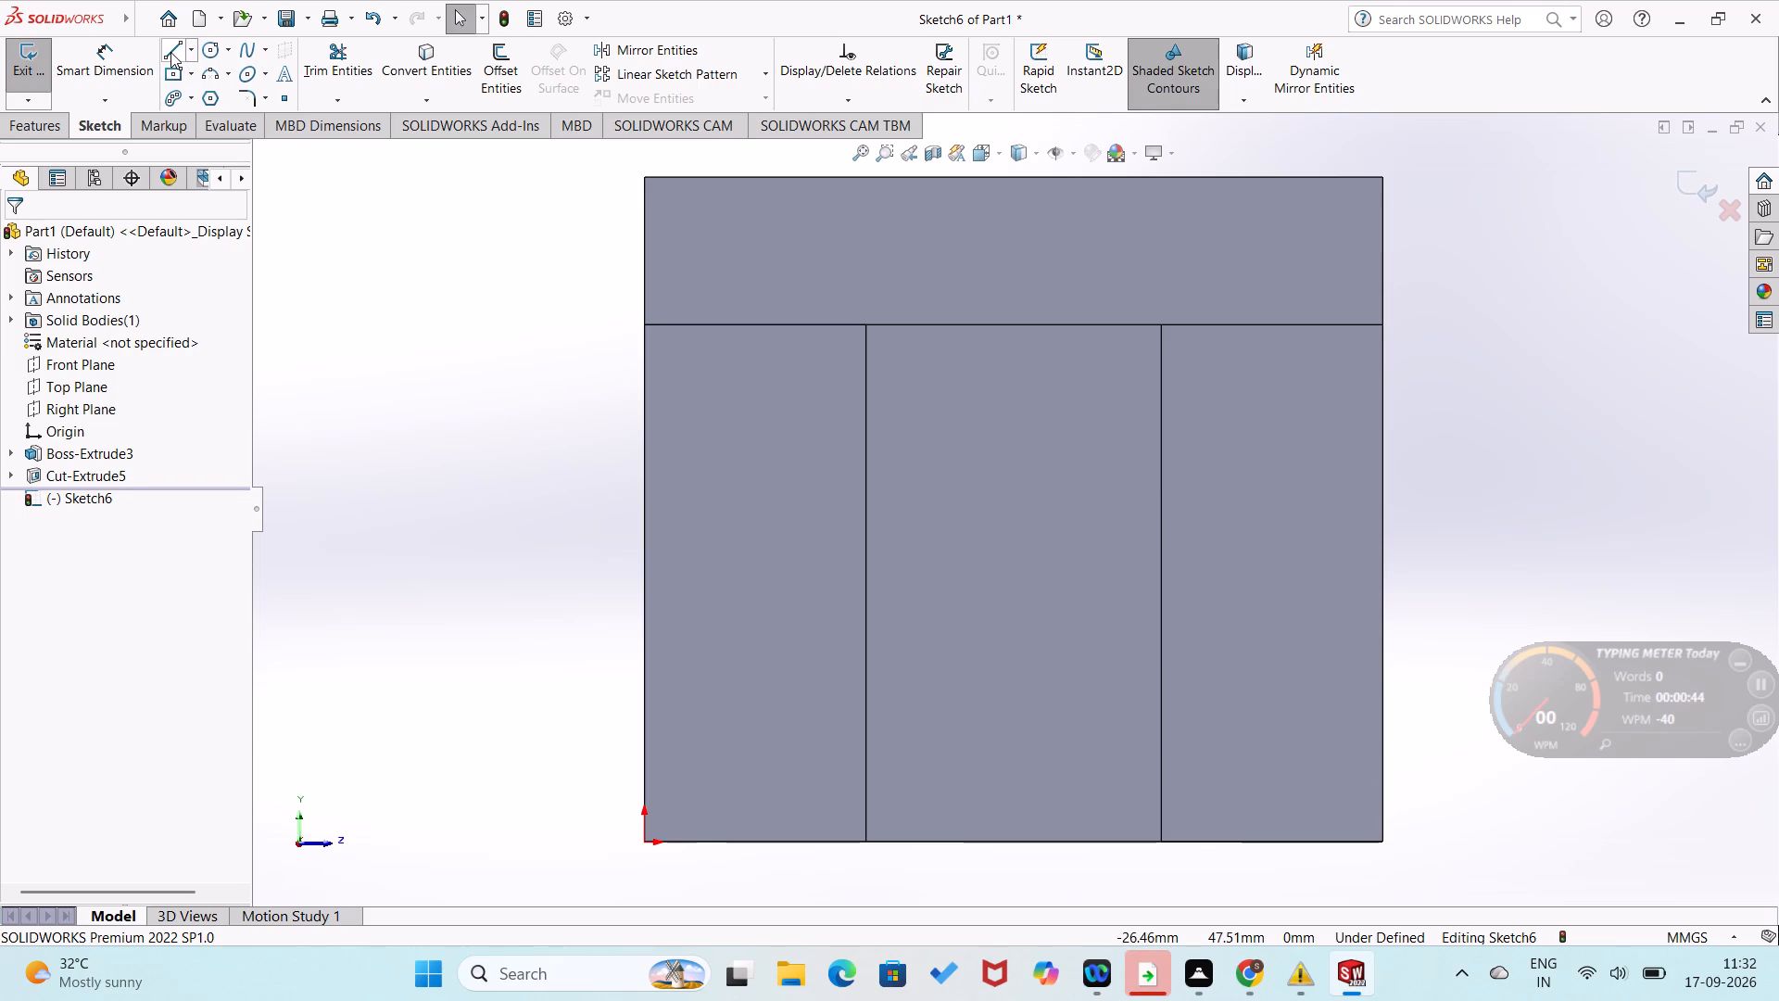
click(789, 174)
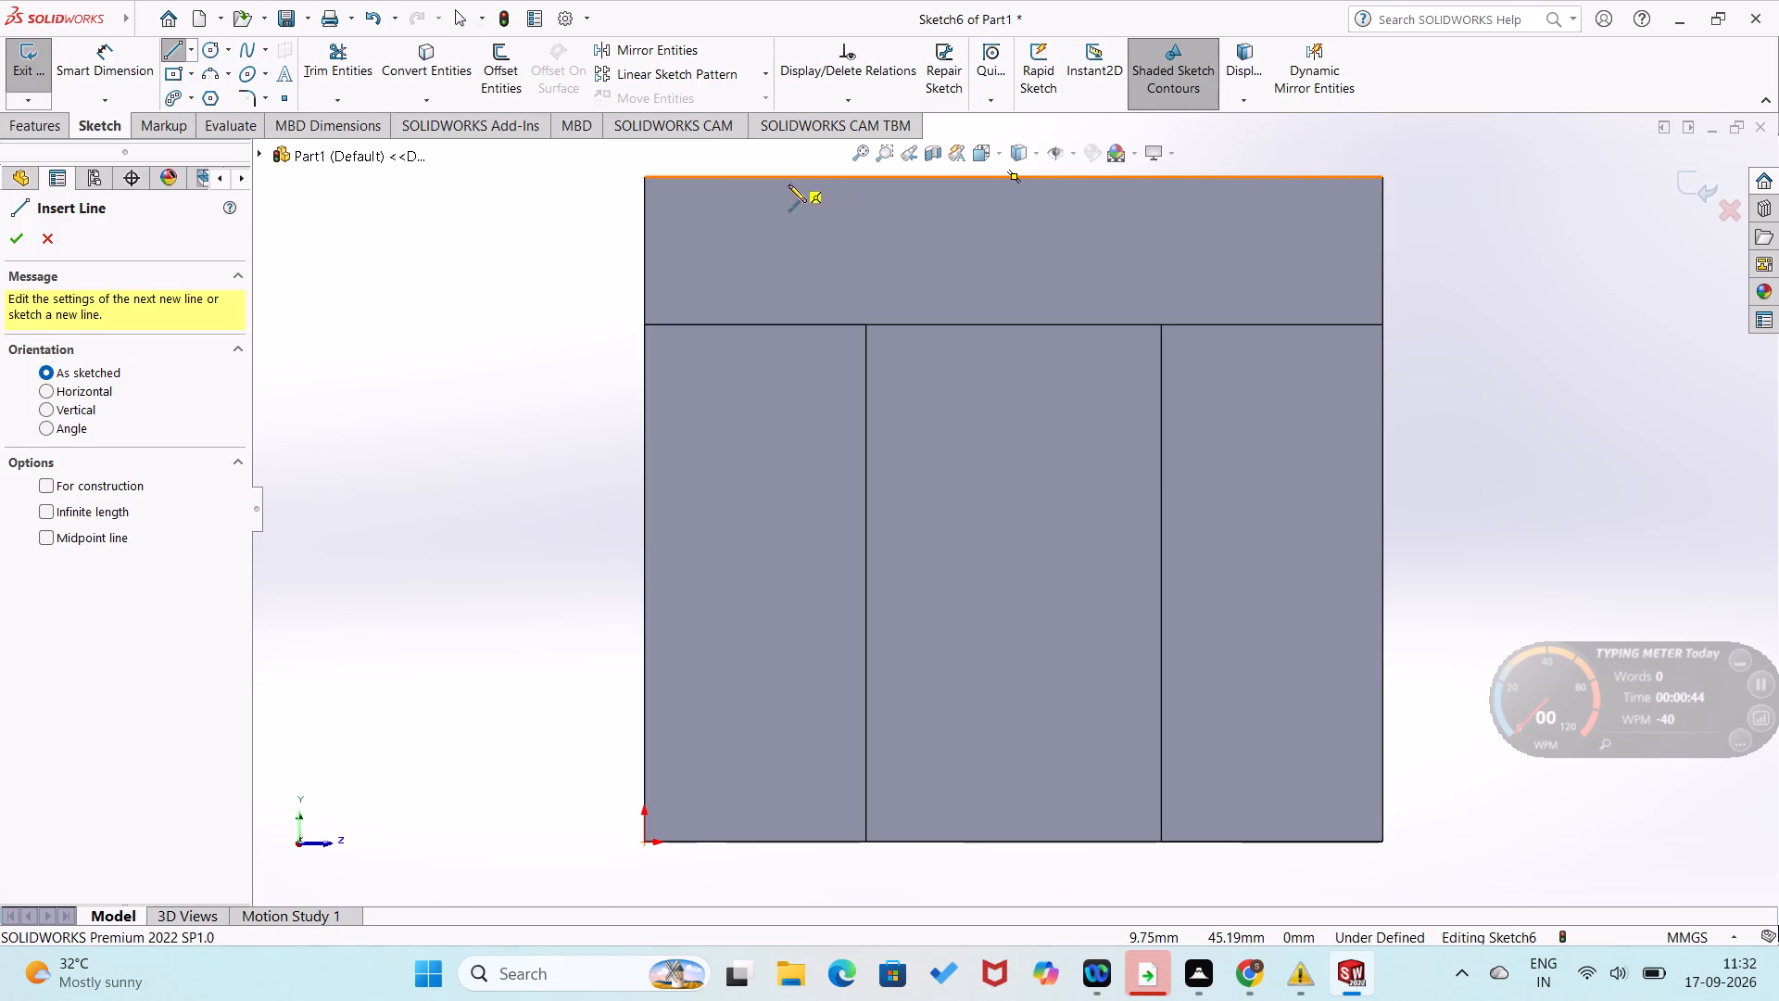
click(790, 259)
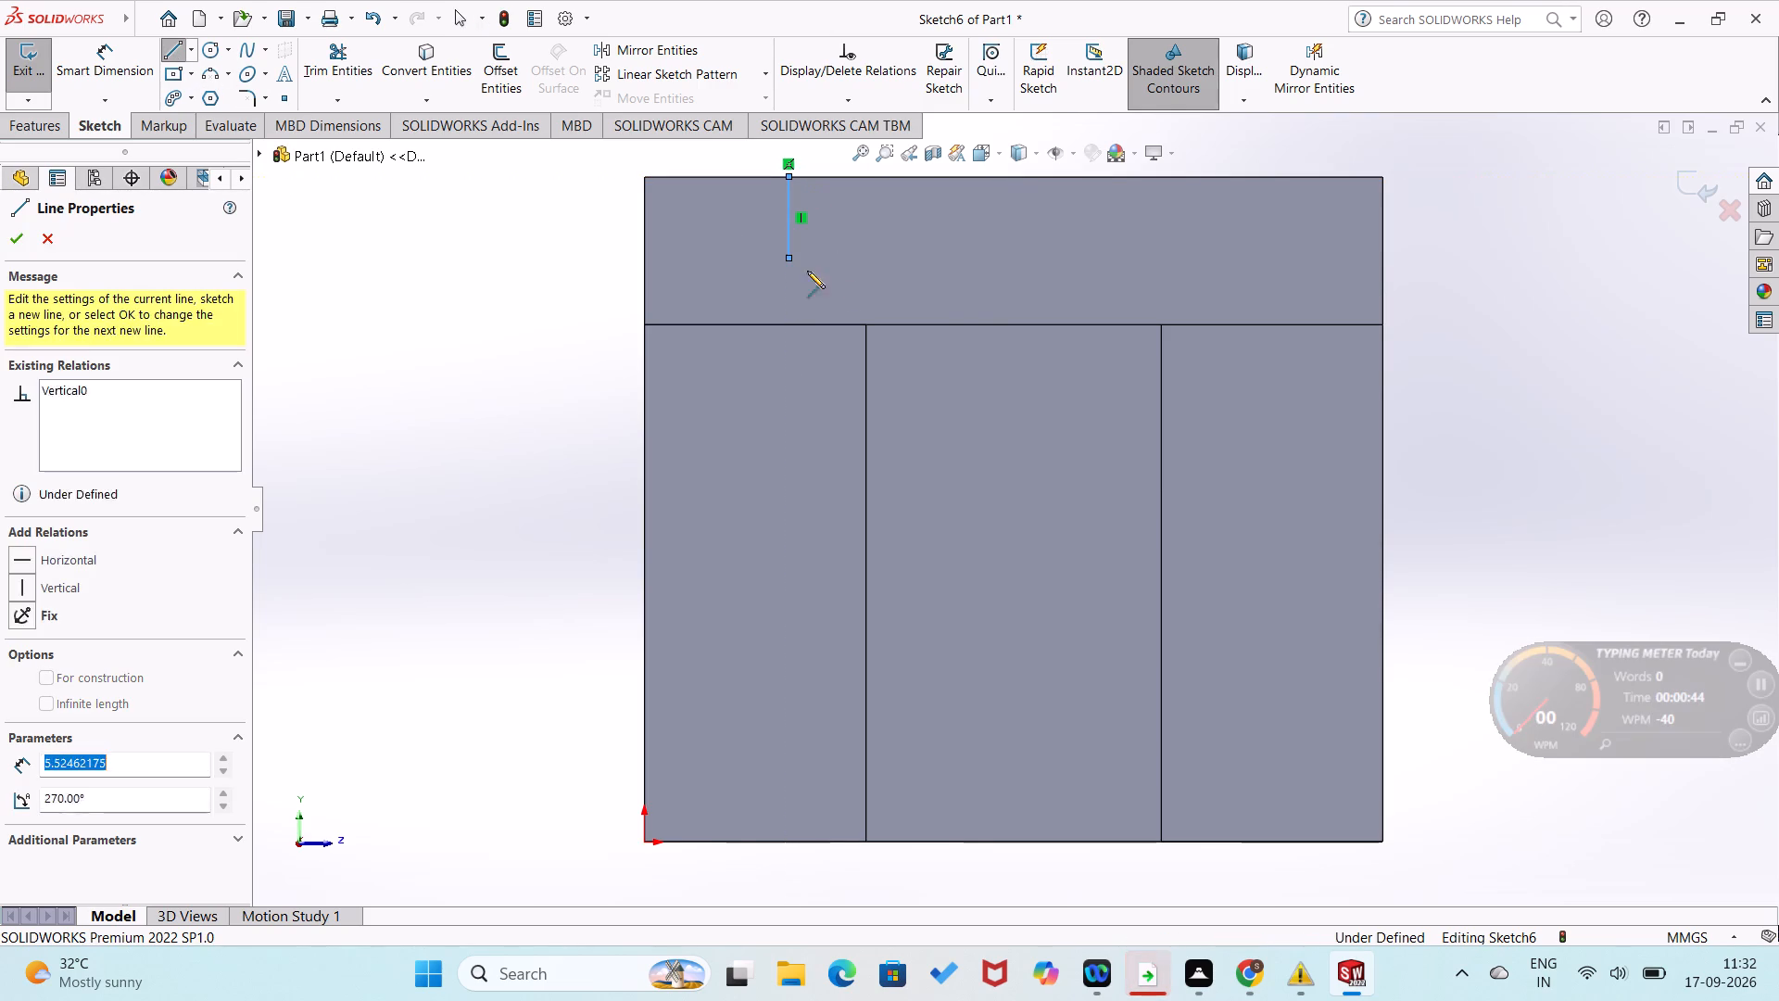
click(1200, 260)
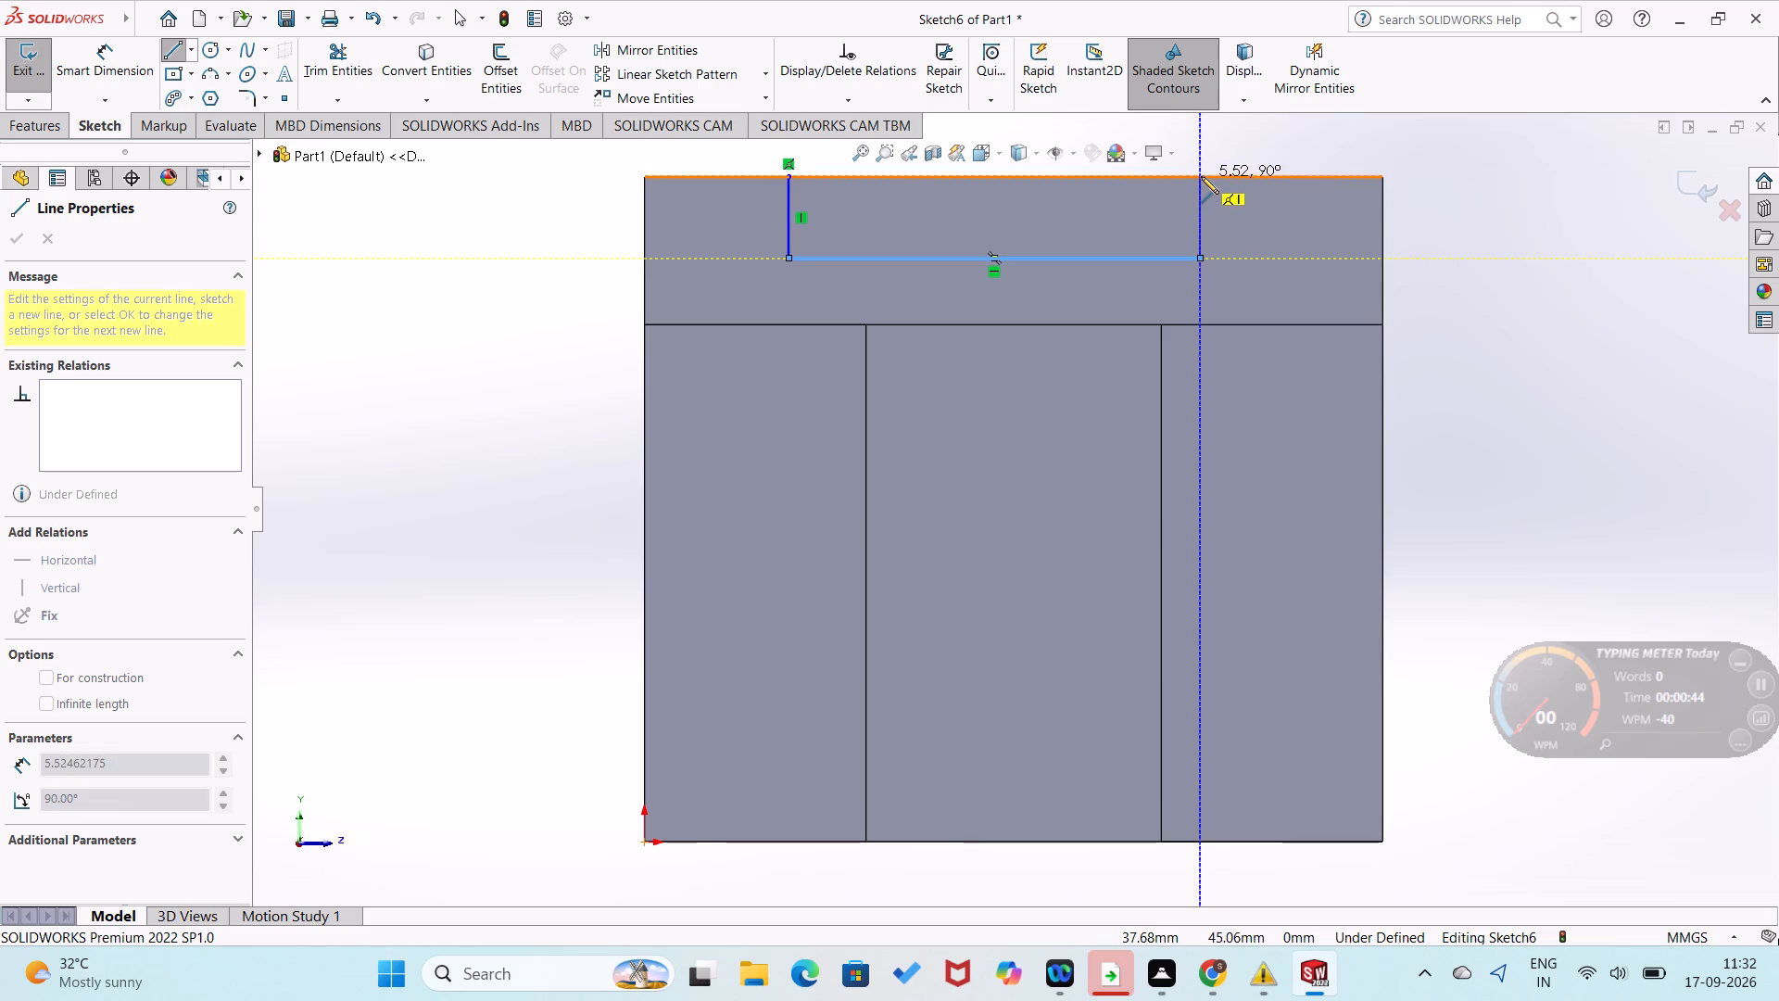
click(1201, 176)
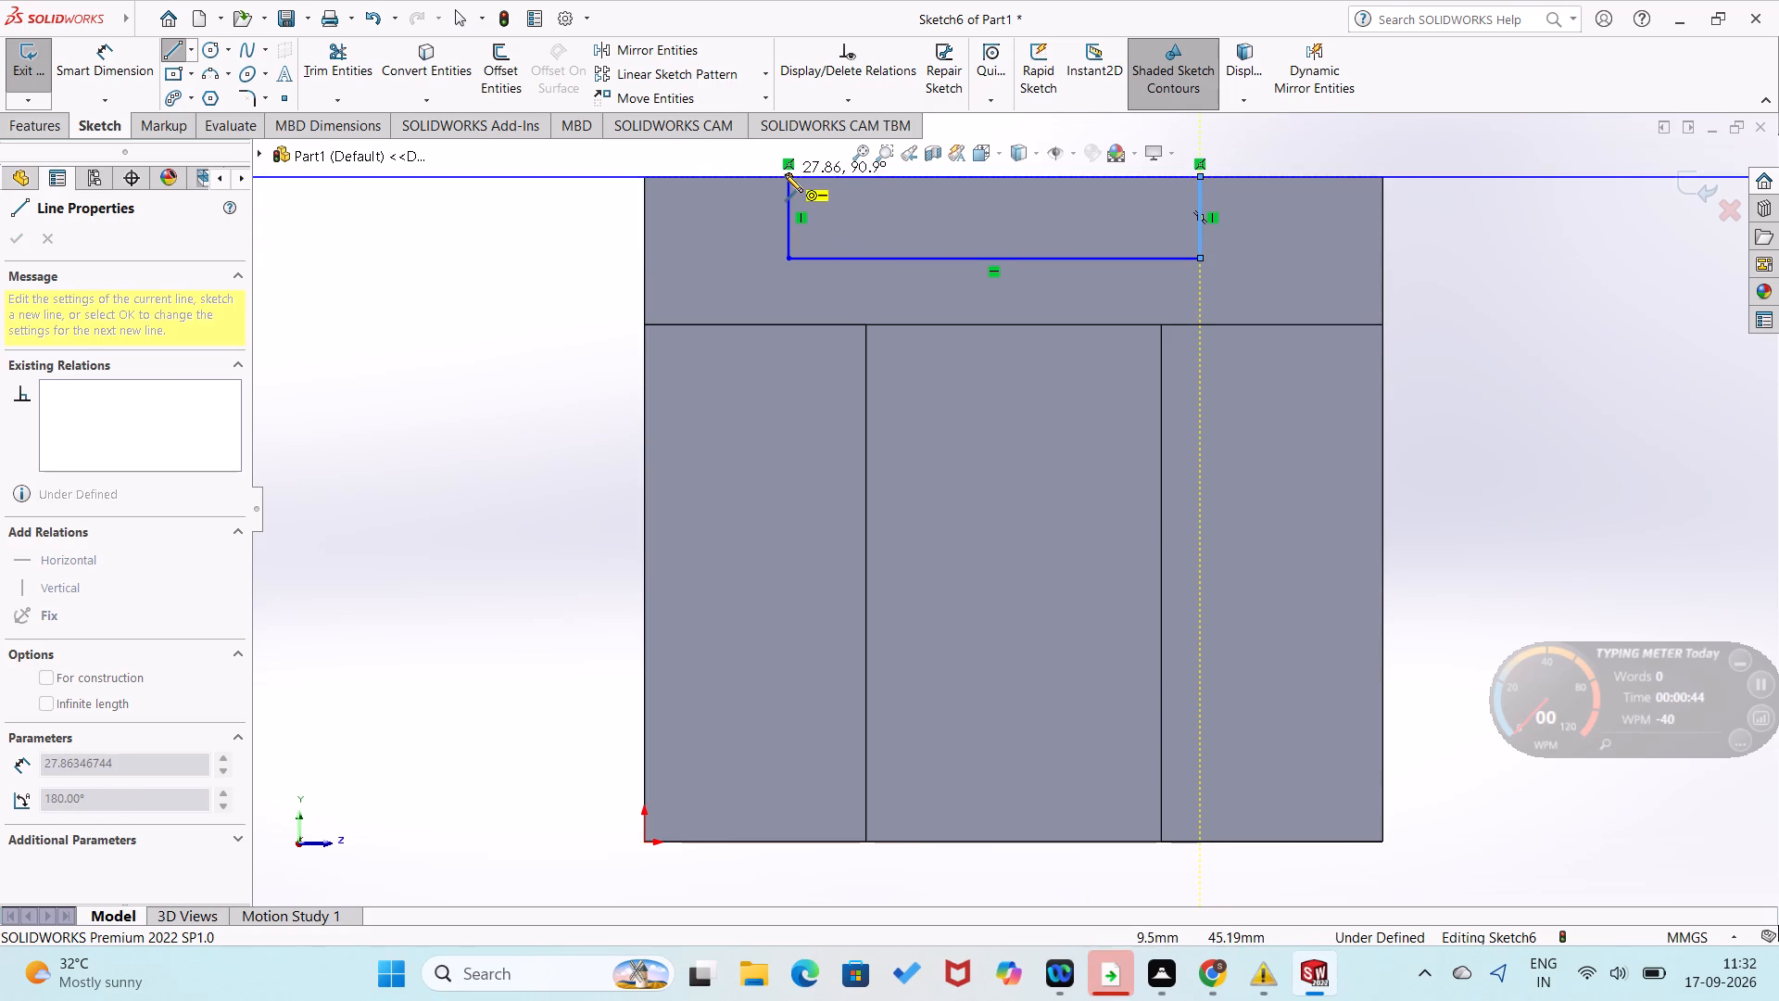
click(785, 174)
right_click(782, 188)
click(801, 201)
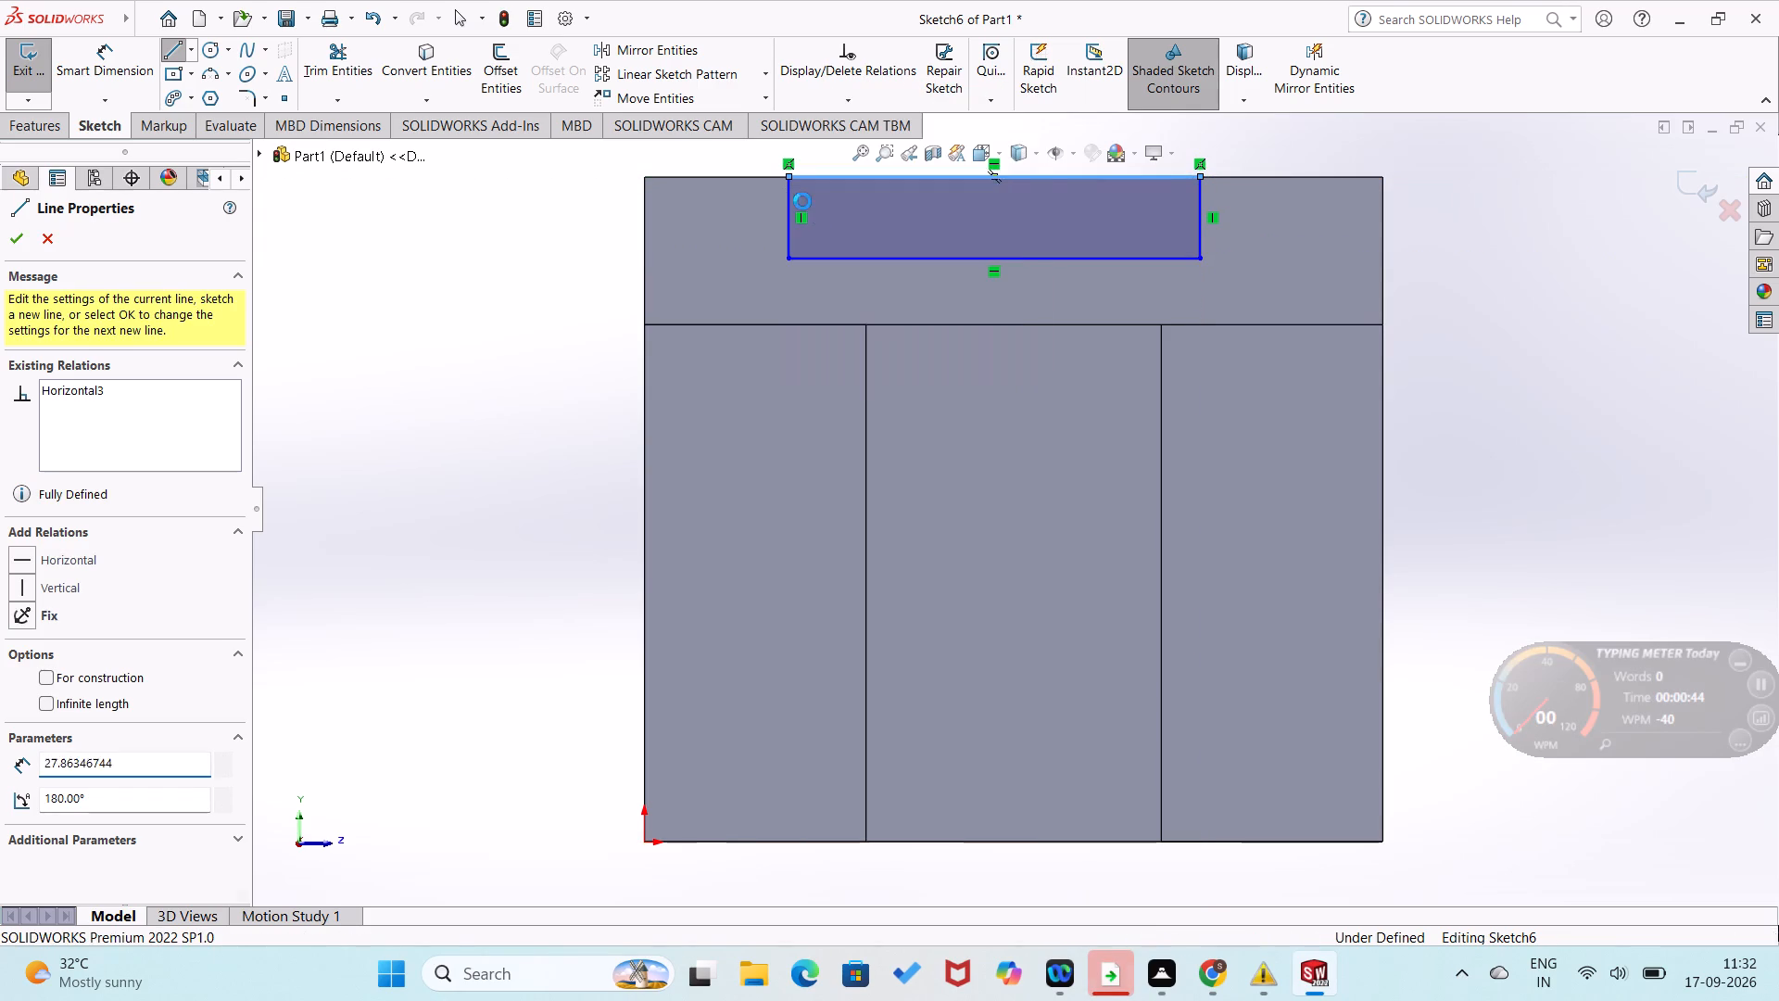
click(1096, 253)
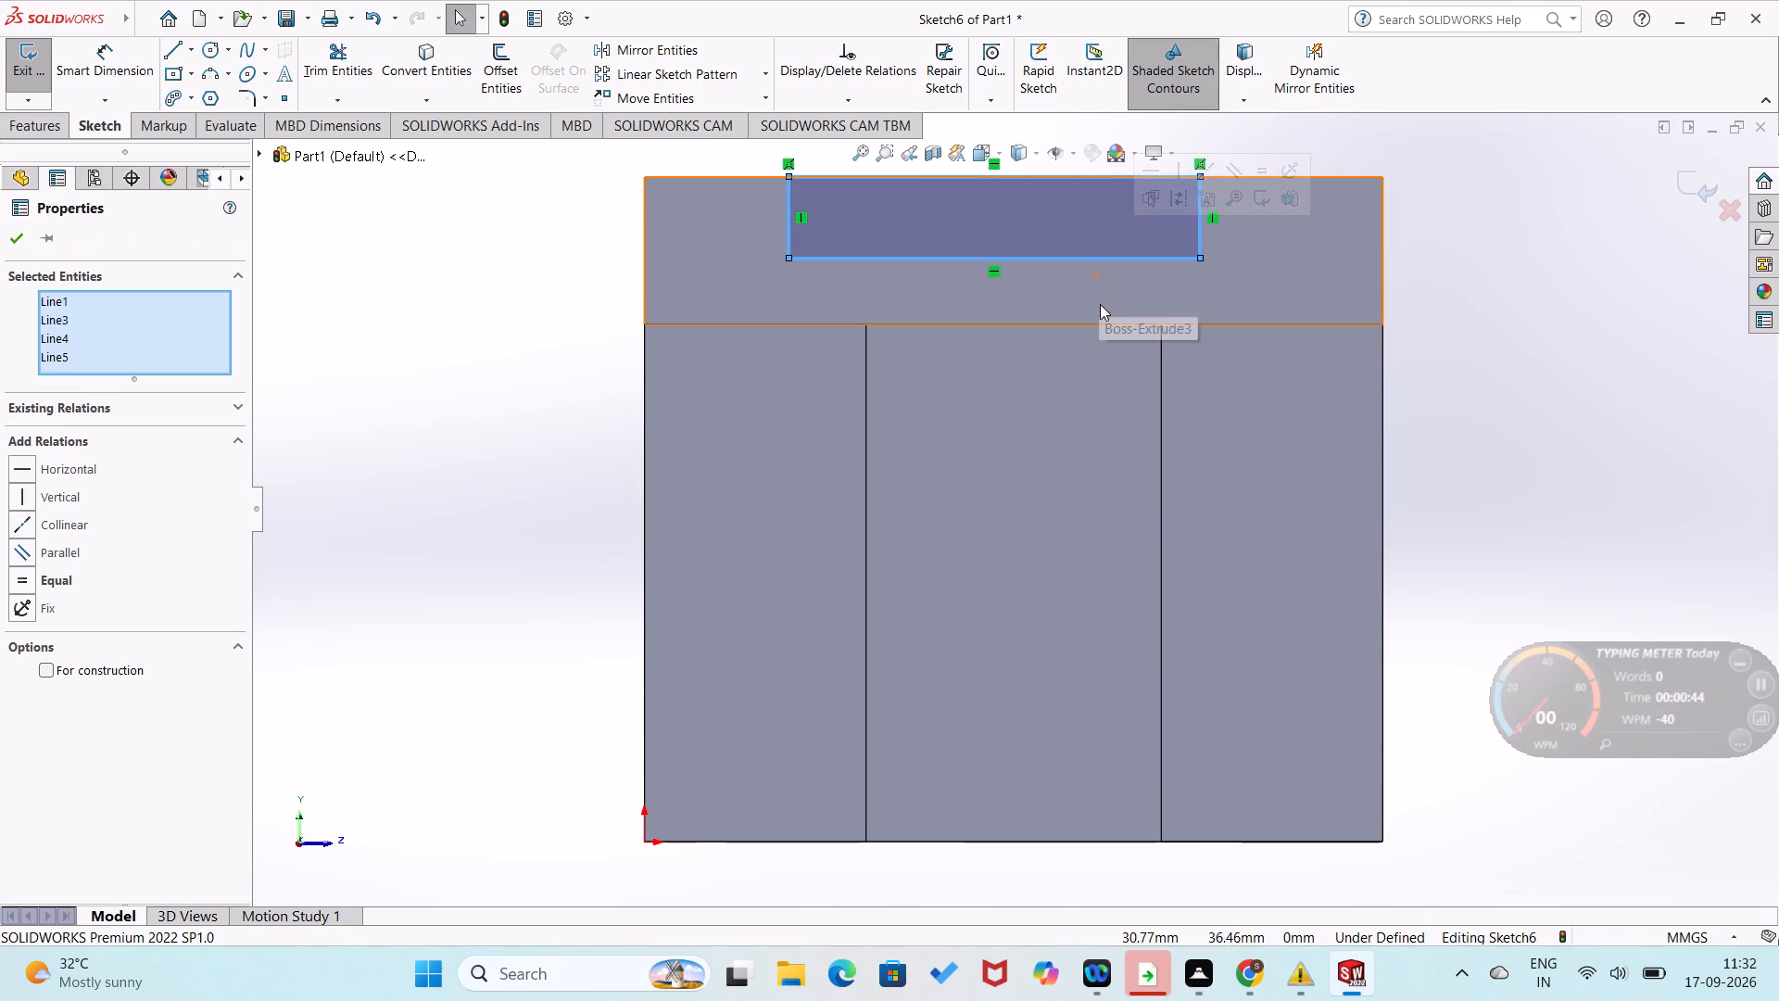
key(Escape)
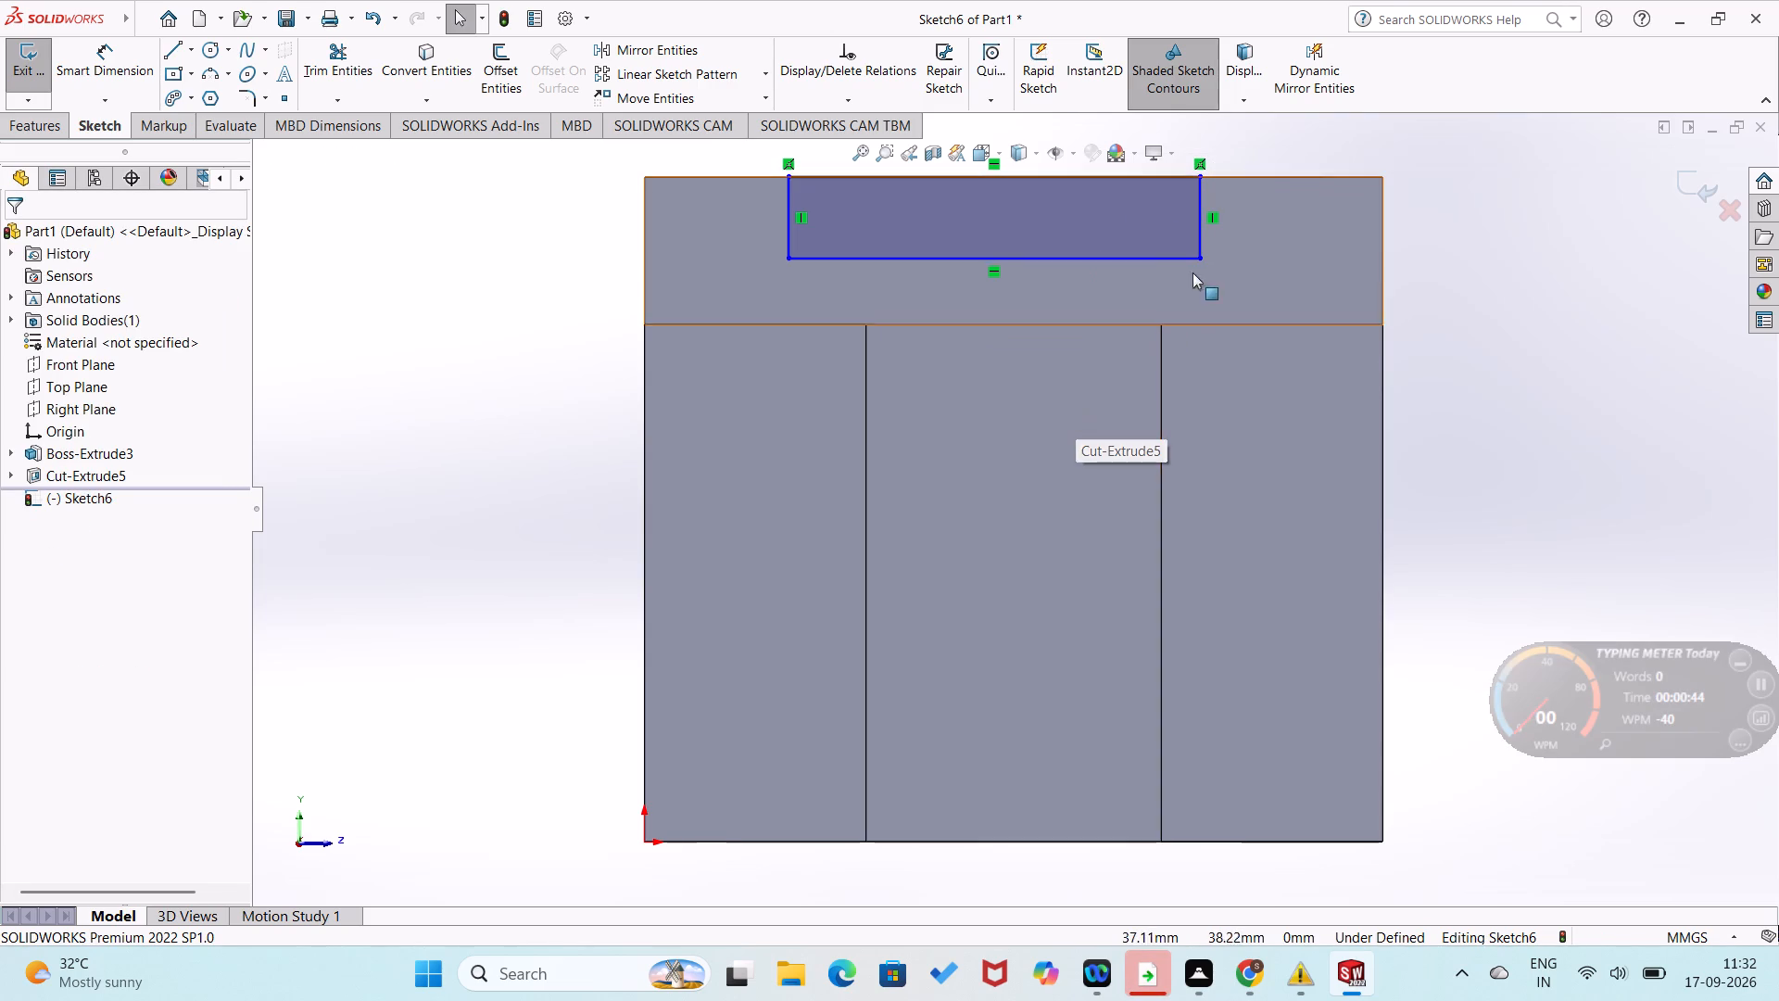
Dimension the rectangle's bottom line as 30 mm wide.
click(1201, 229)
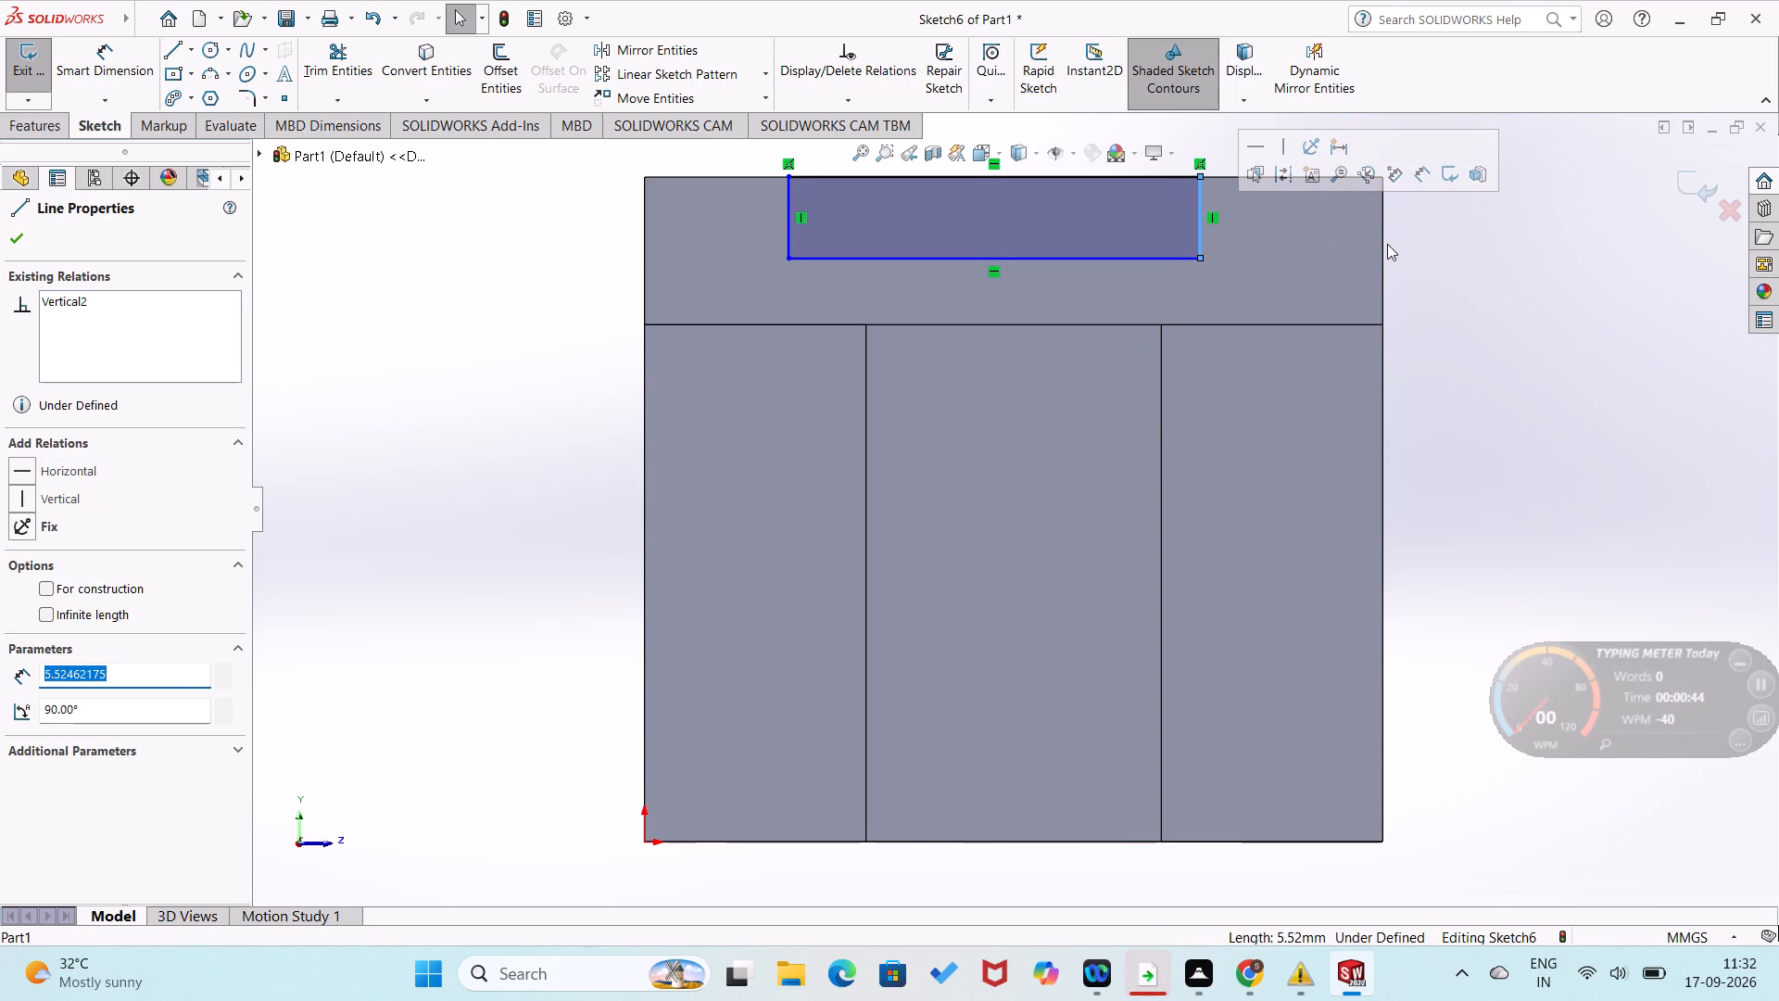
key(Escape)
right_drag(1409, 385, 1479, 228)
click(1154, 259)
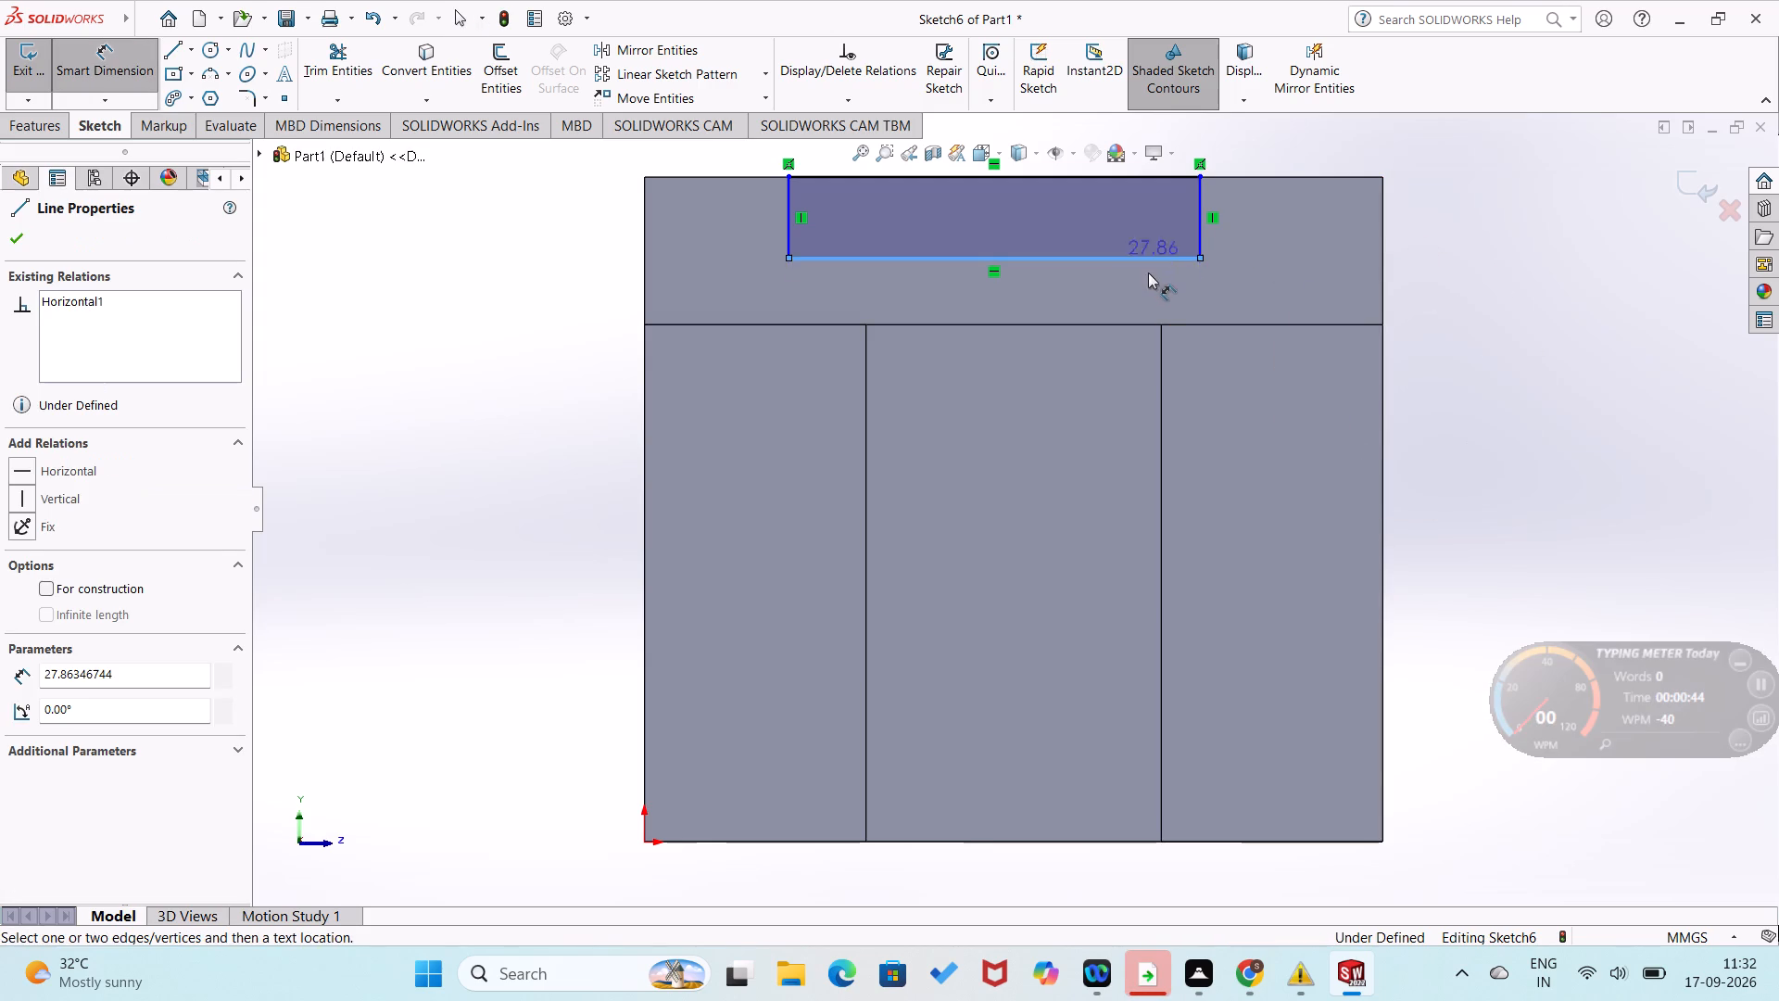
click(1148, 291)
text(30)
key(Return)
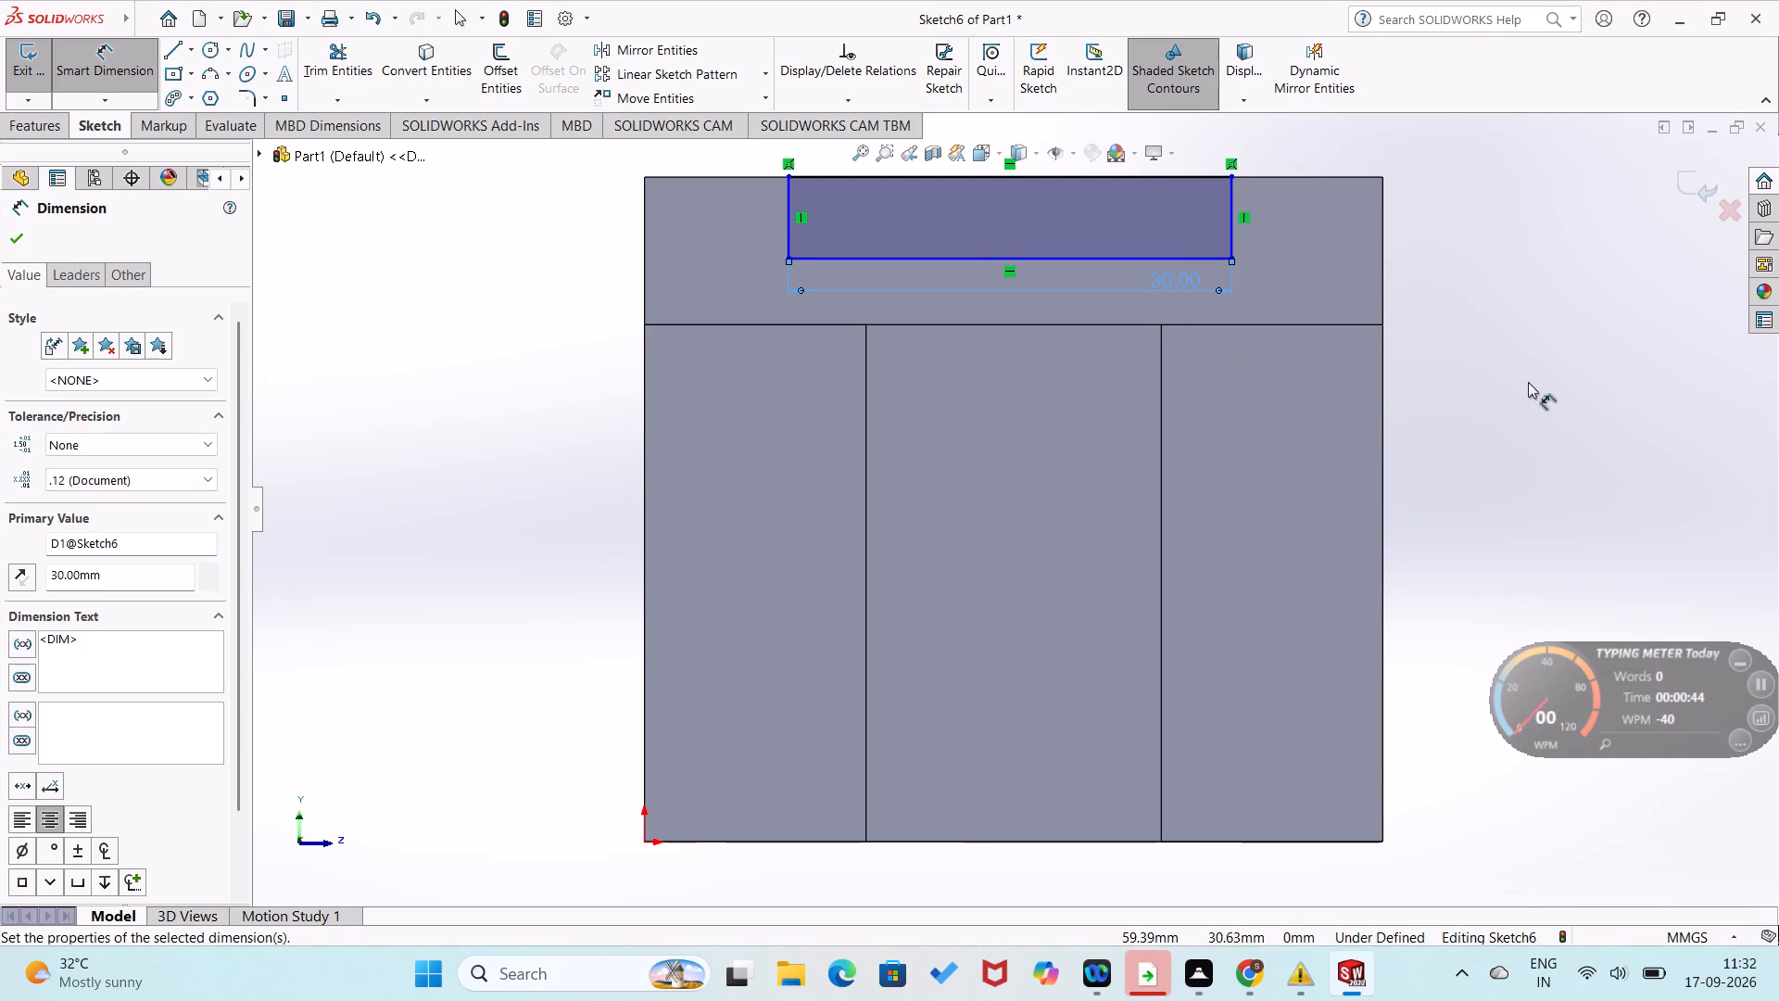
click(1530, 378)
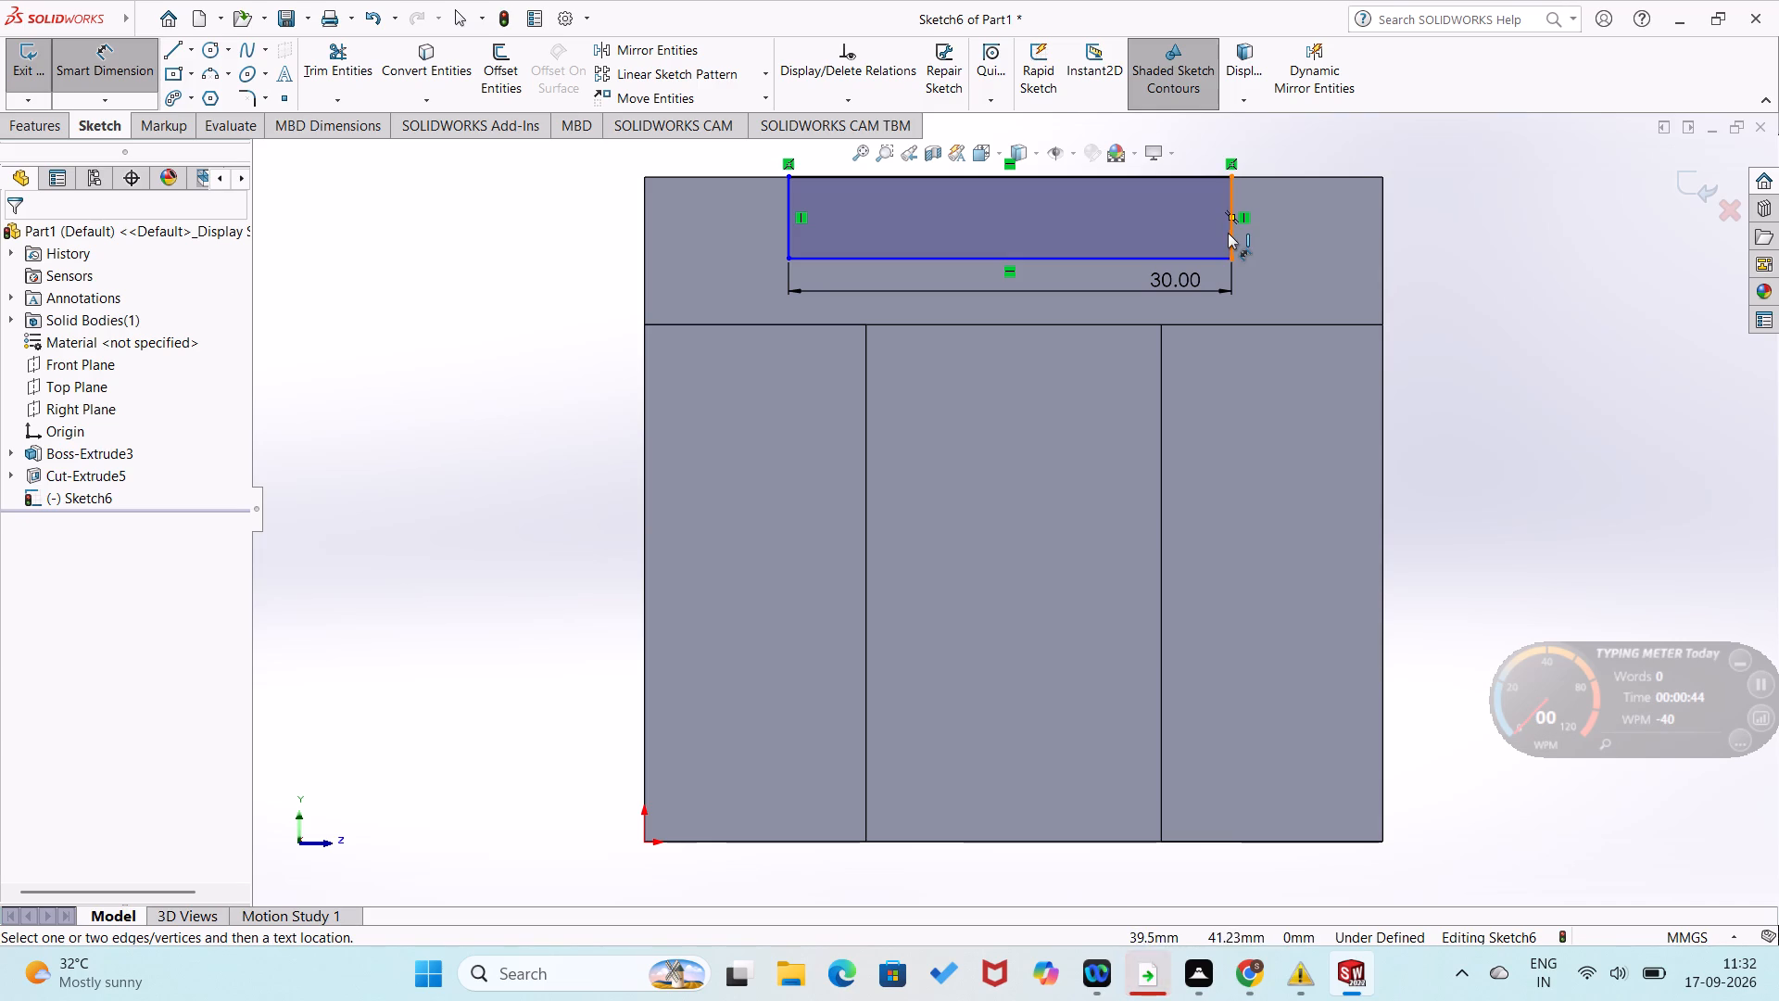
Dimension the gap between the rectangle's +Z side line and the step face's adjacent vertical edge as 10 mm.
click(1231, 233)
click(1383, 223)
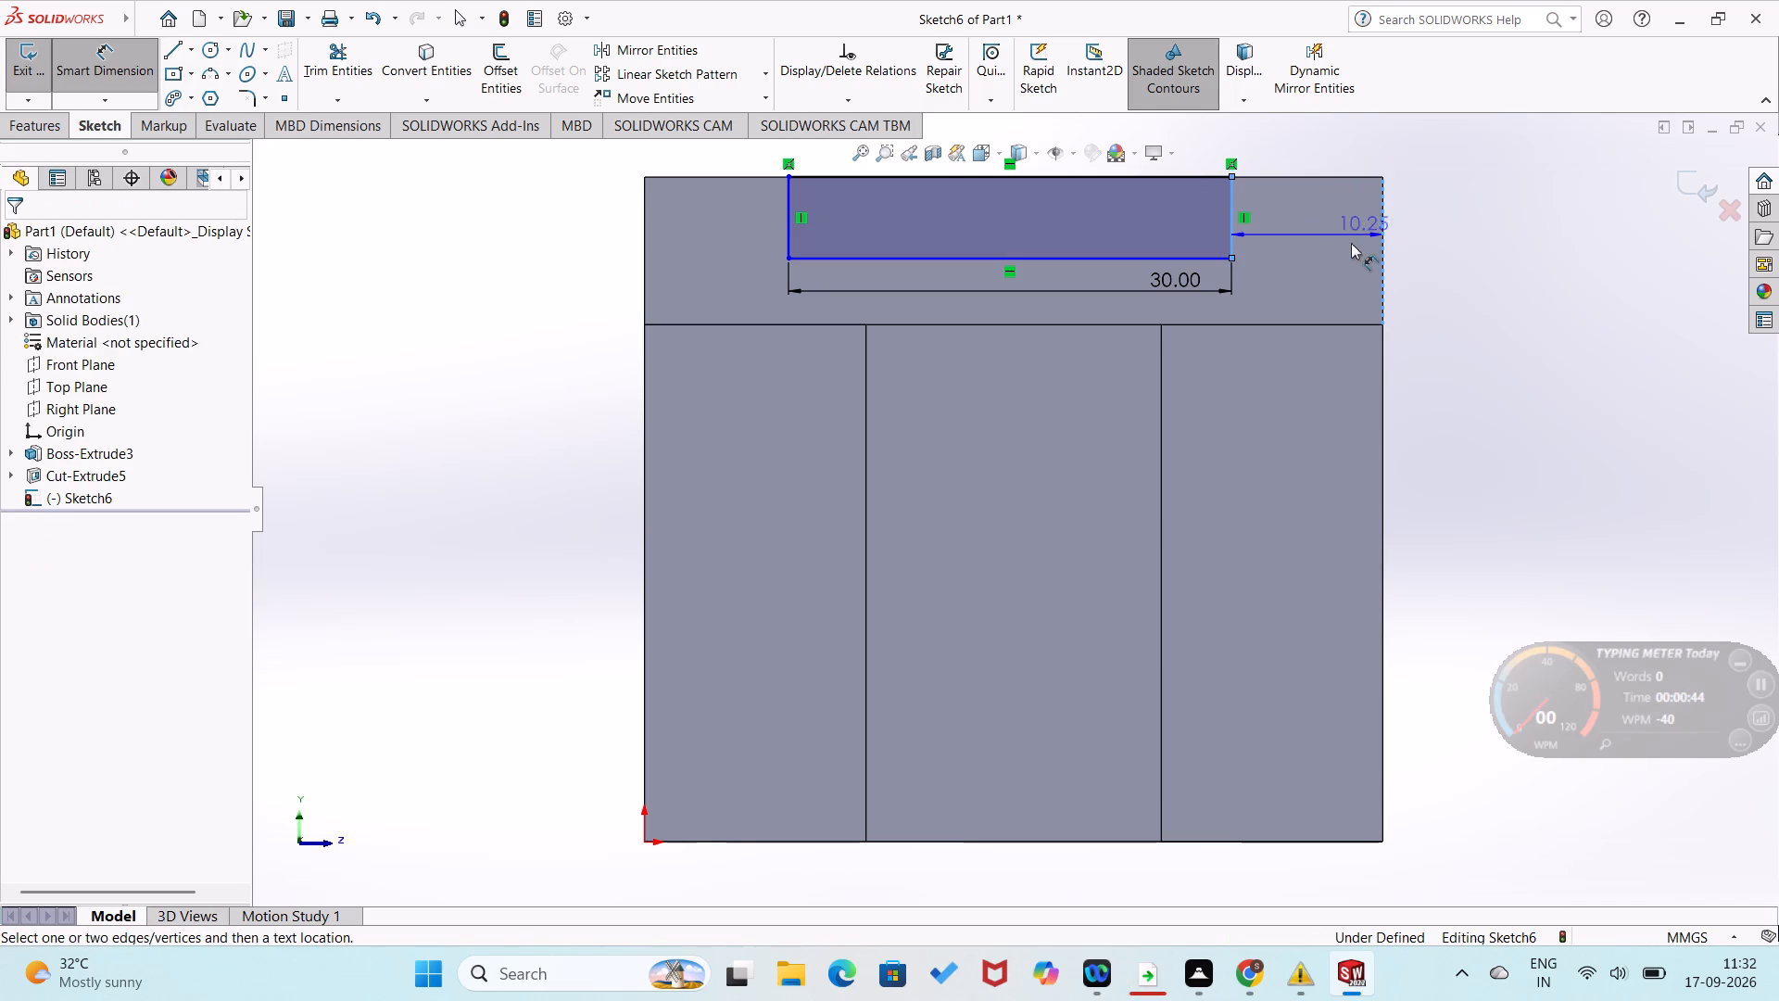
click(1340, 263)
text(10)
key(Return)
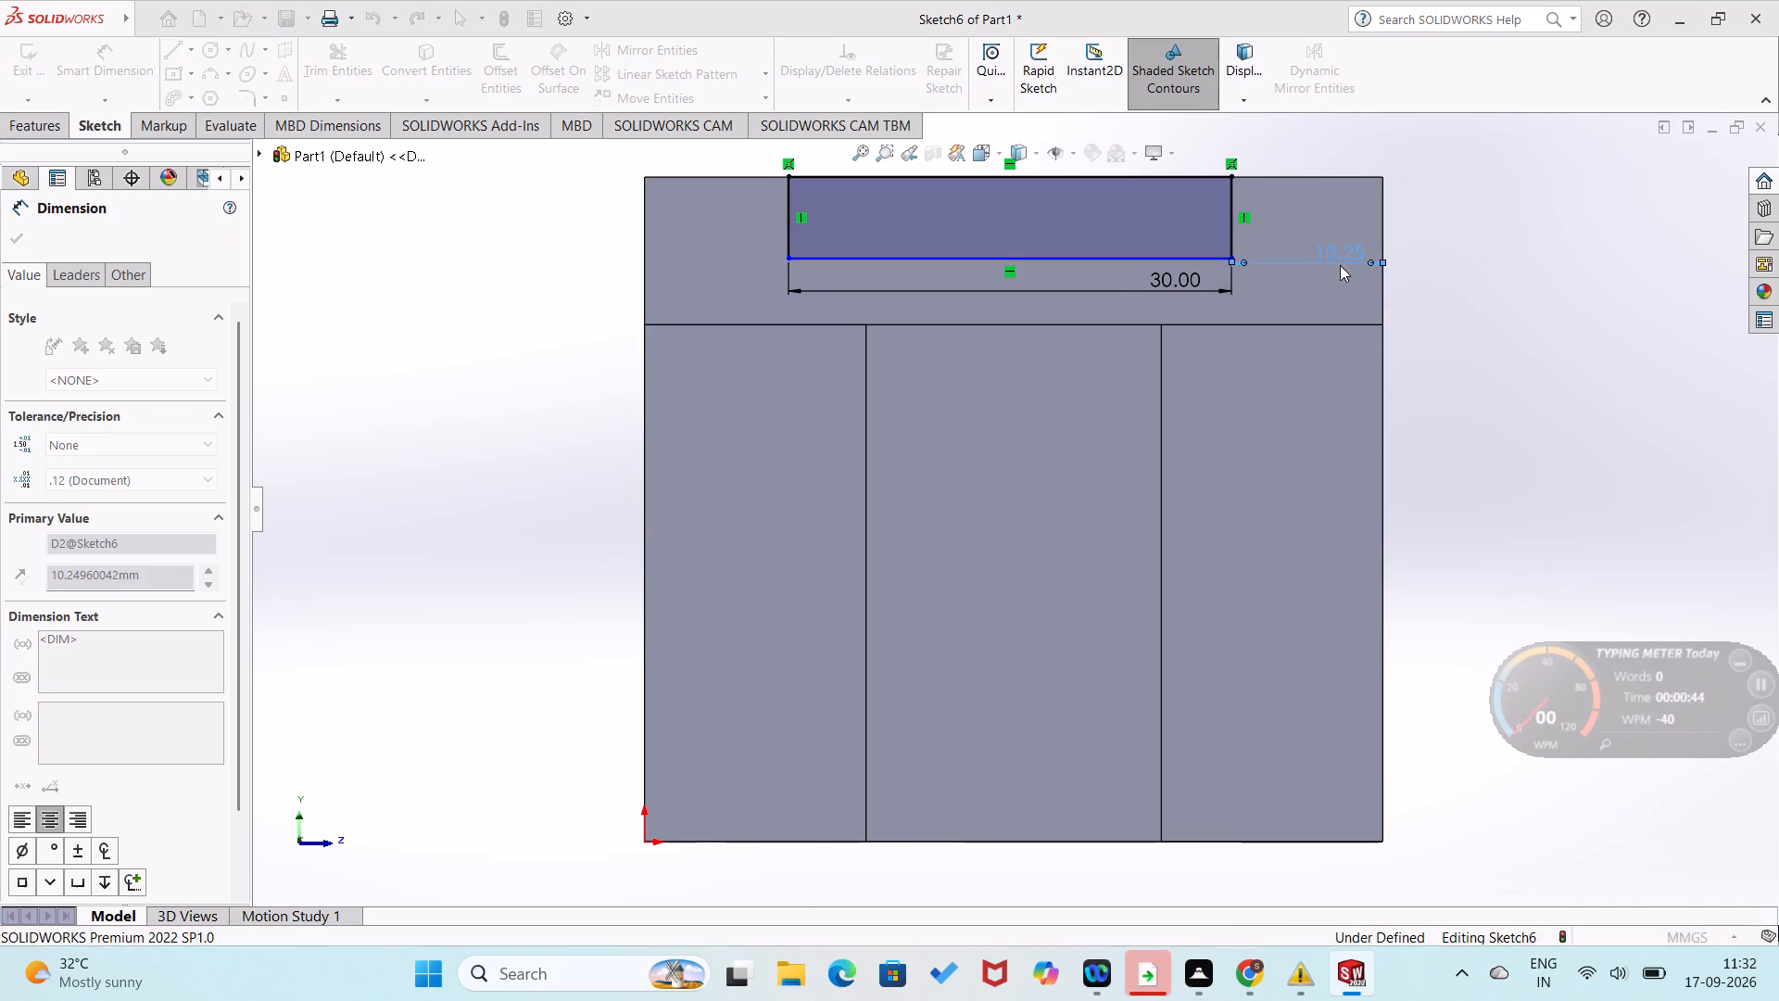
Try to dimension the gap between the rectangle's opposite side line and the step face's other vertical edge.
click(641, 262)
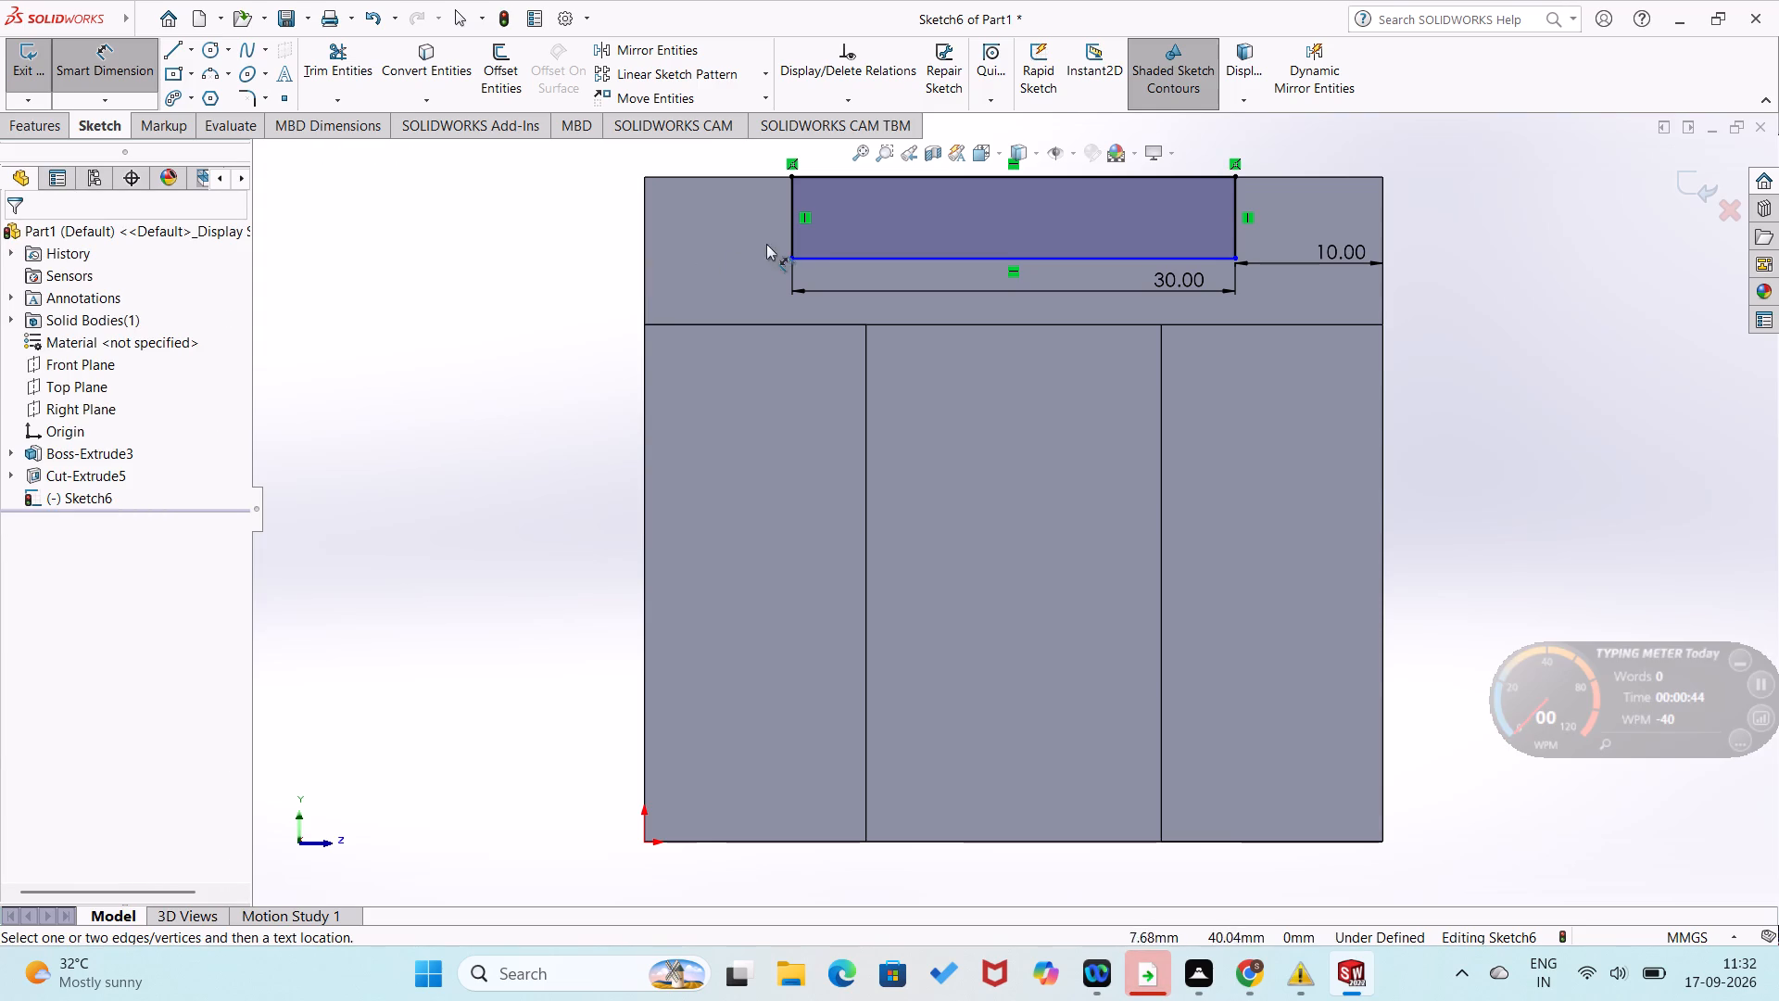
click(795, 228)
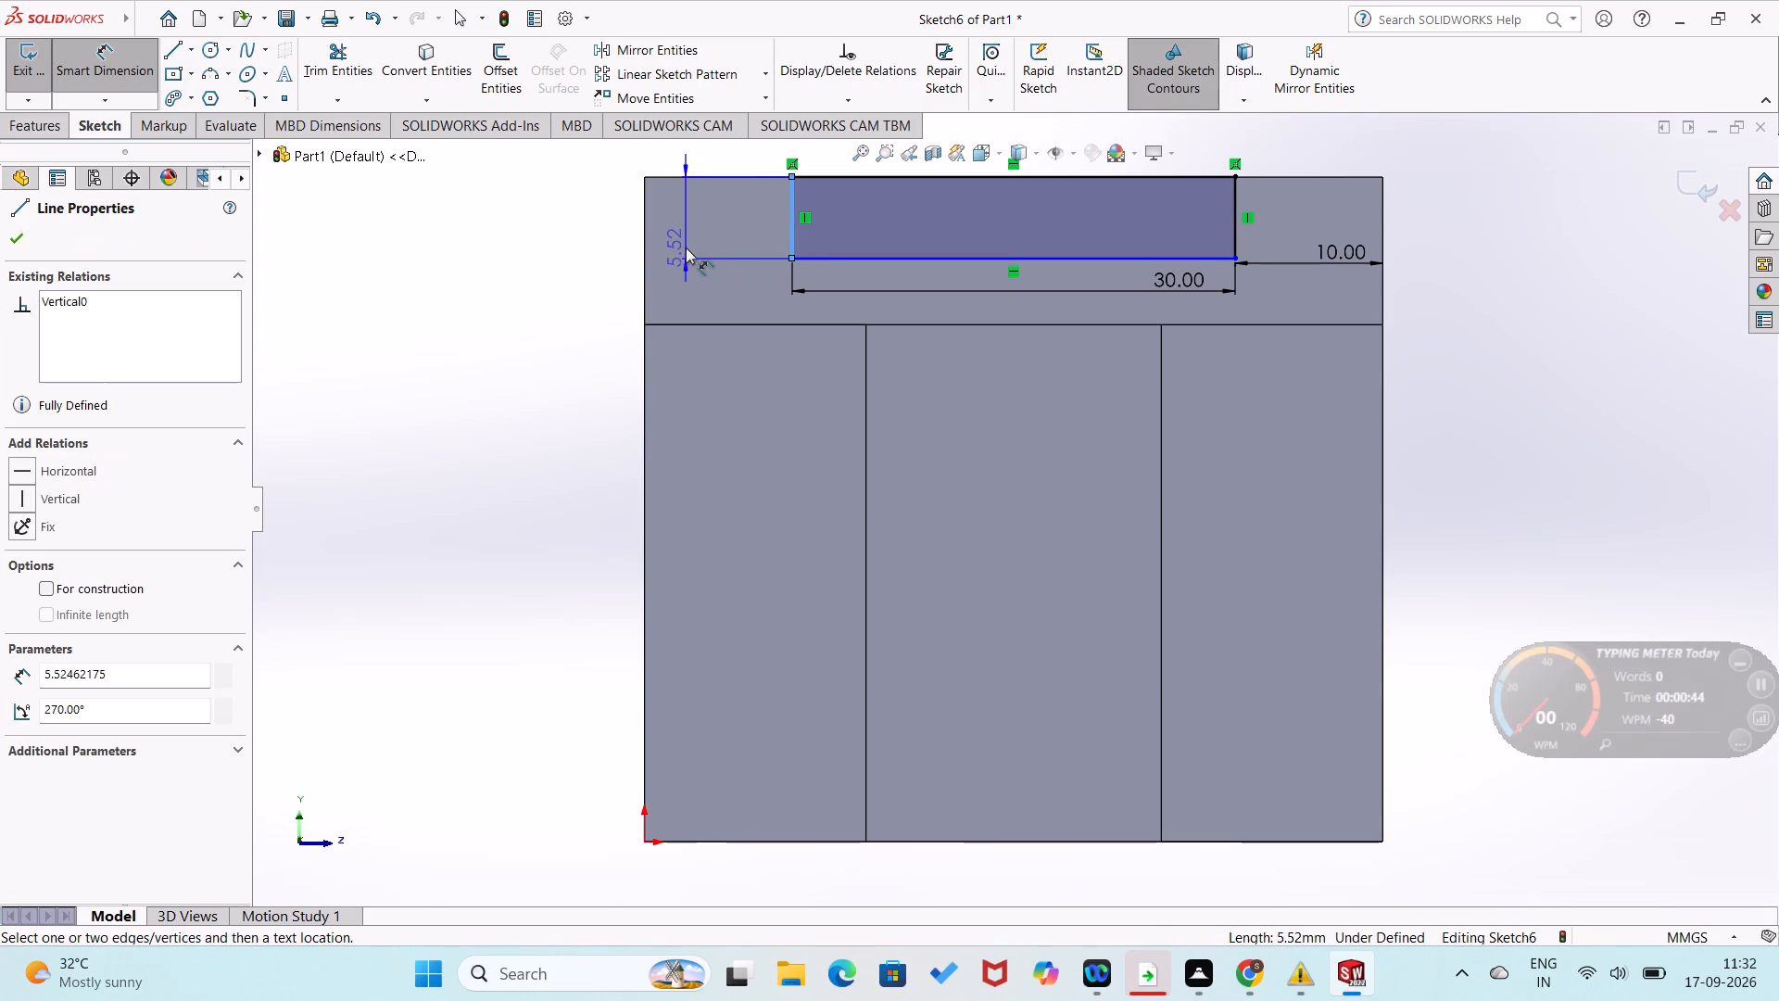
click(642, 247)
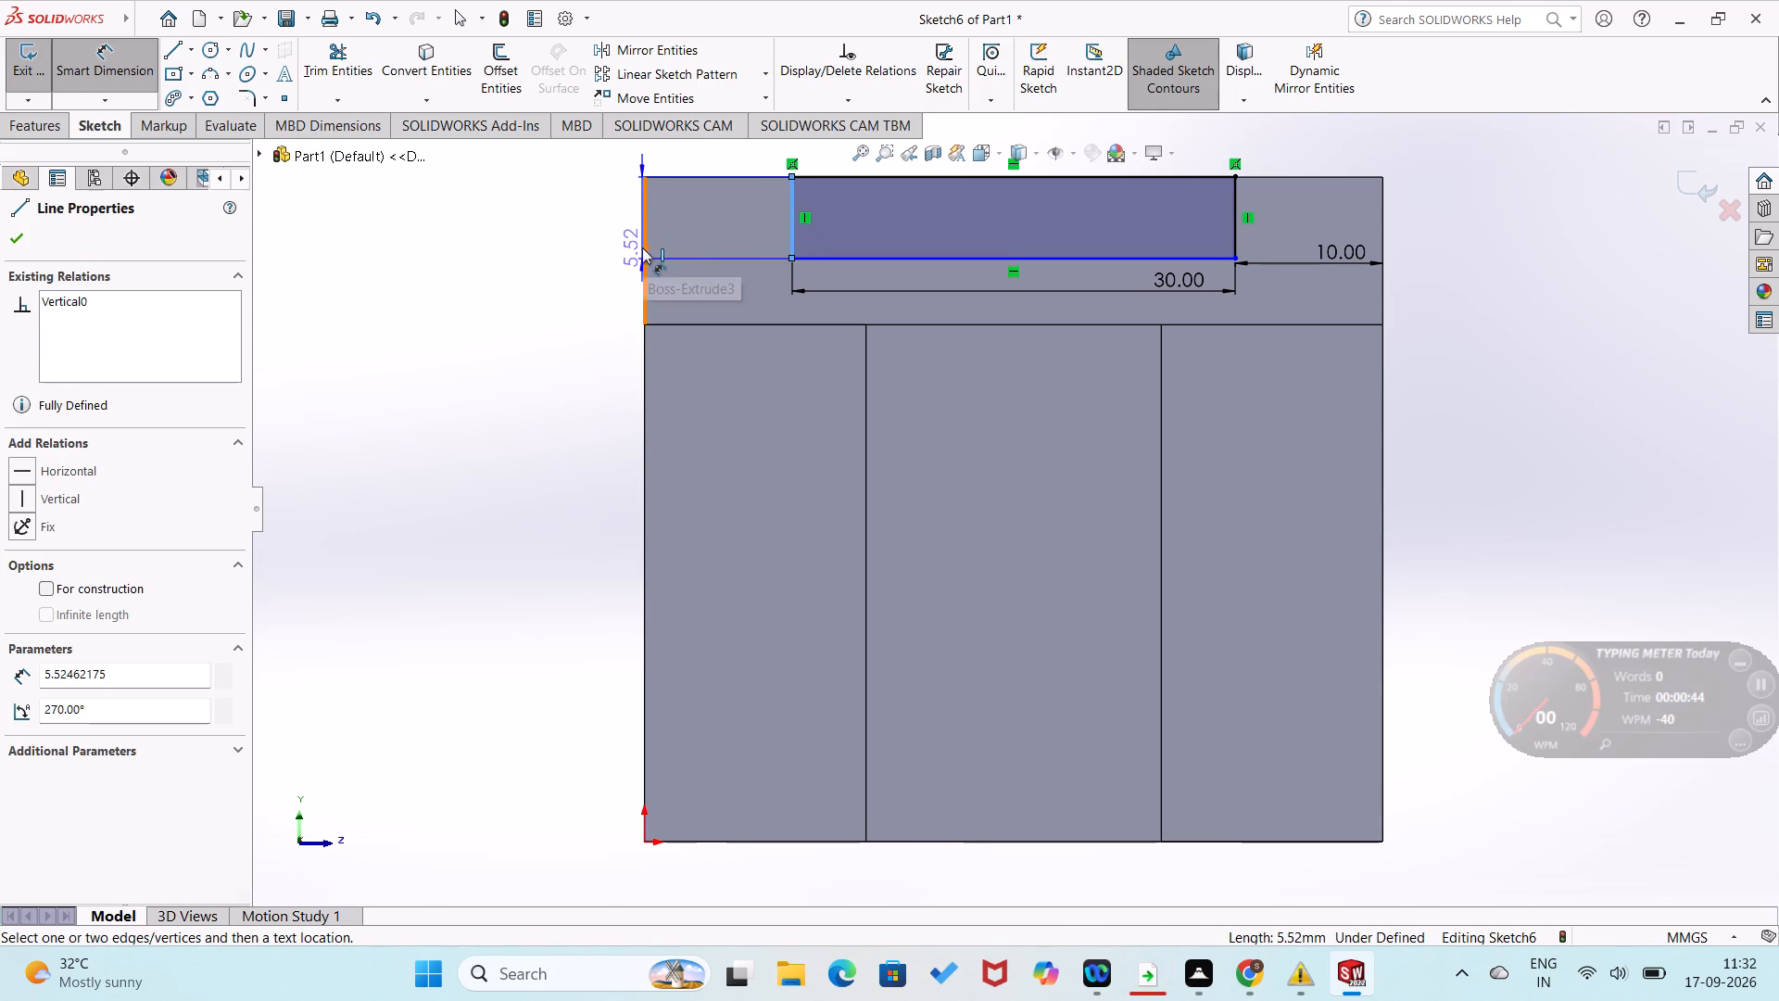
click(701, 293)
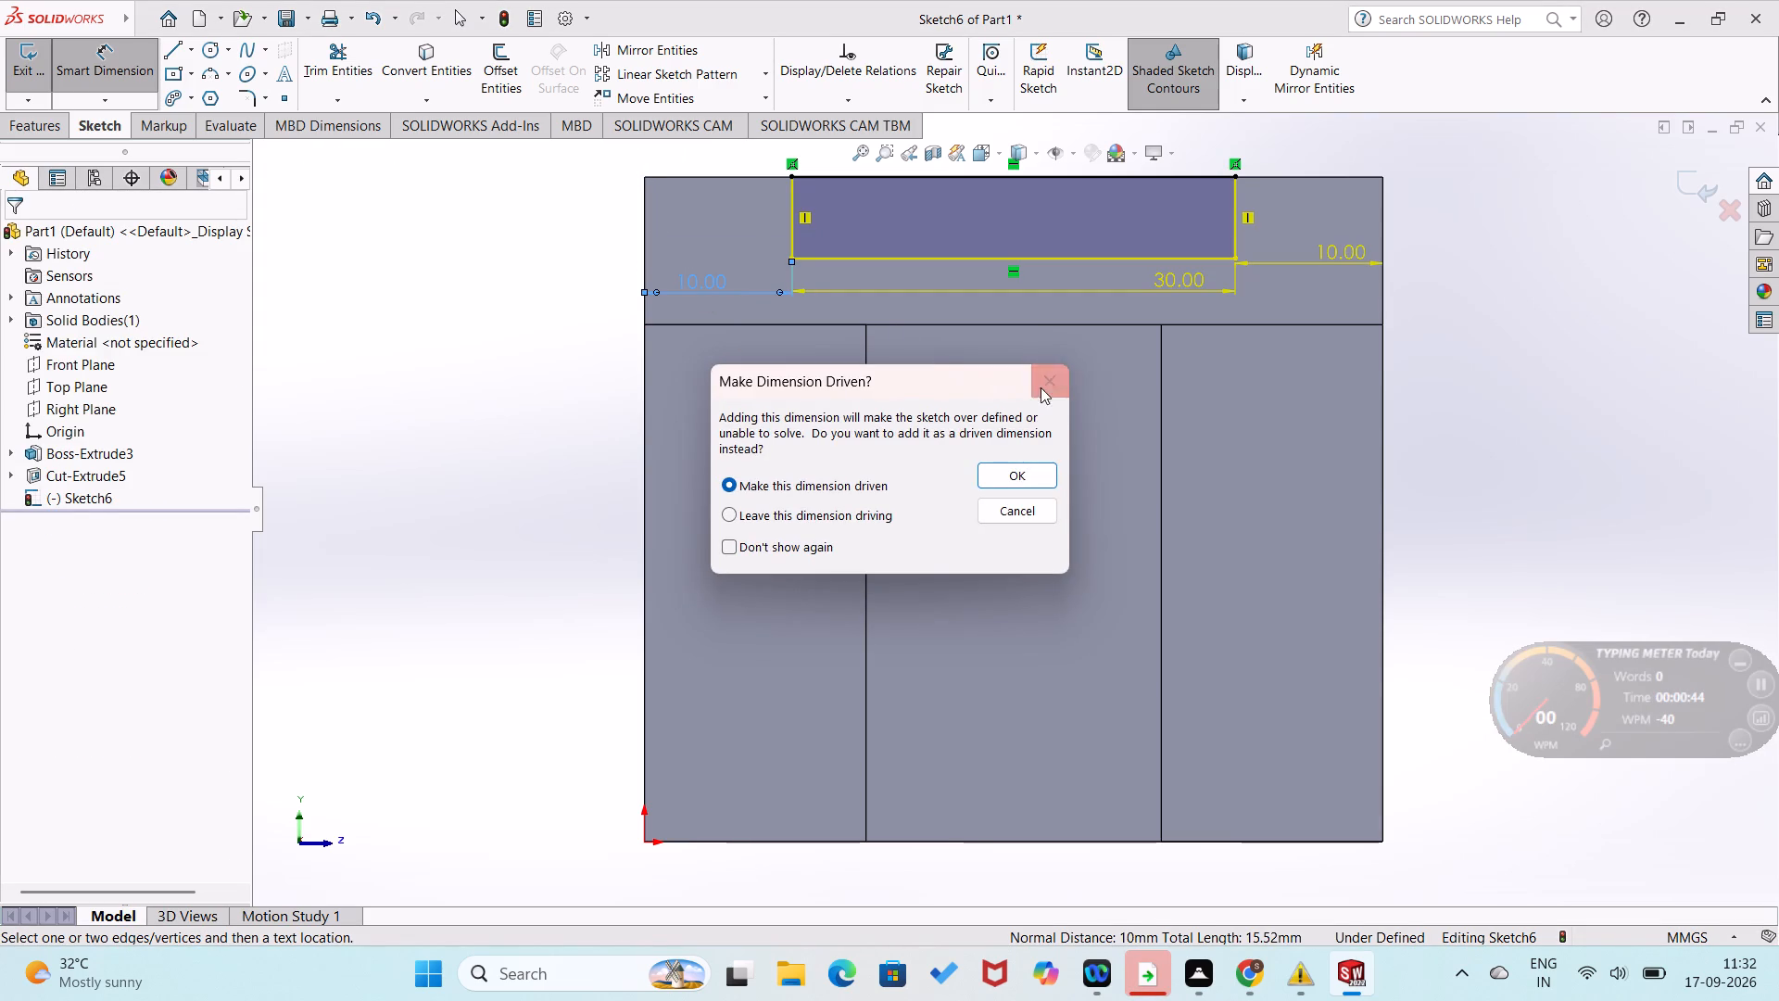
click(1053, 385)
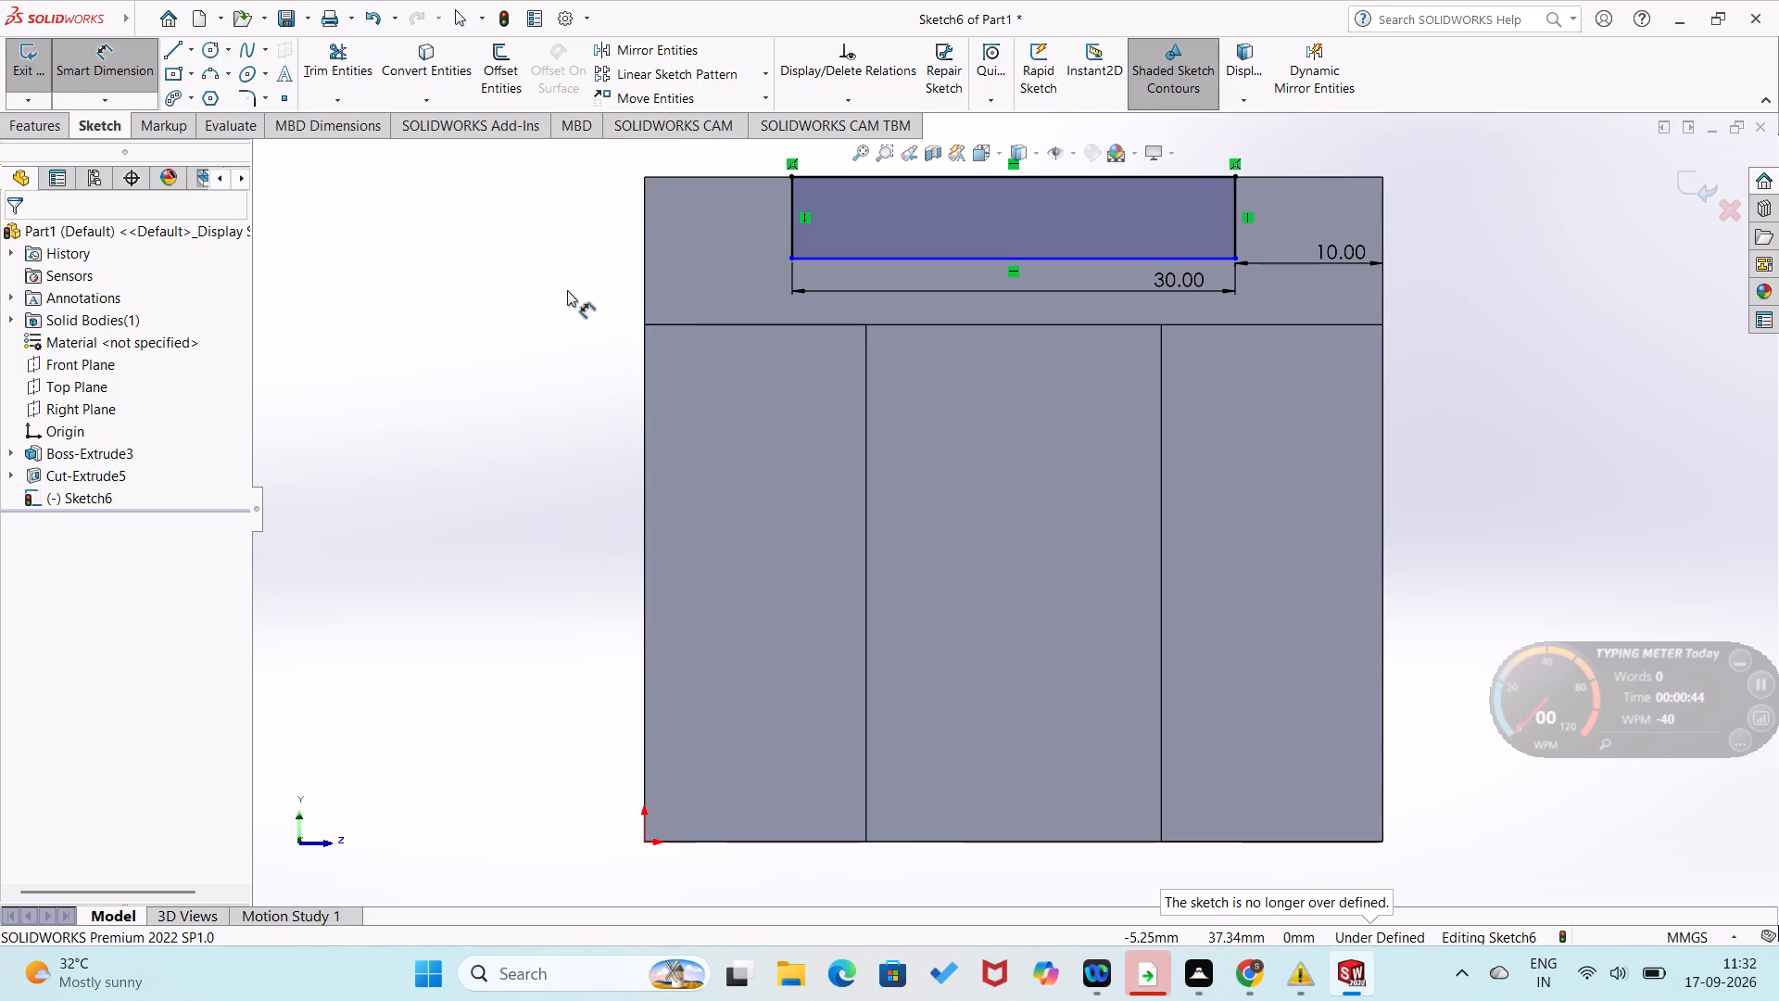
Dimension the rectangle's depth between its bottom and top lines as 5 mm.
click(893, 260)
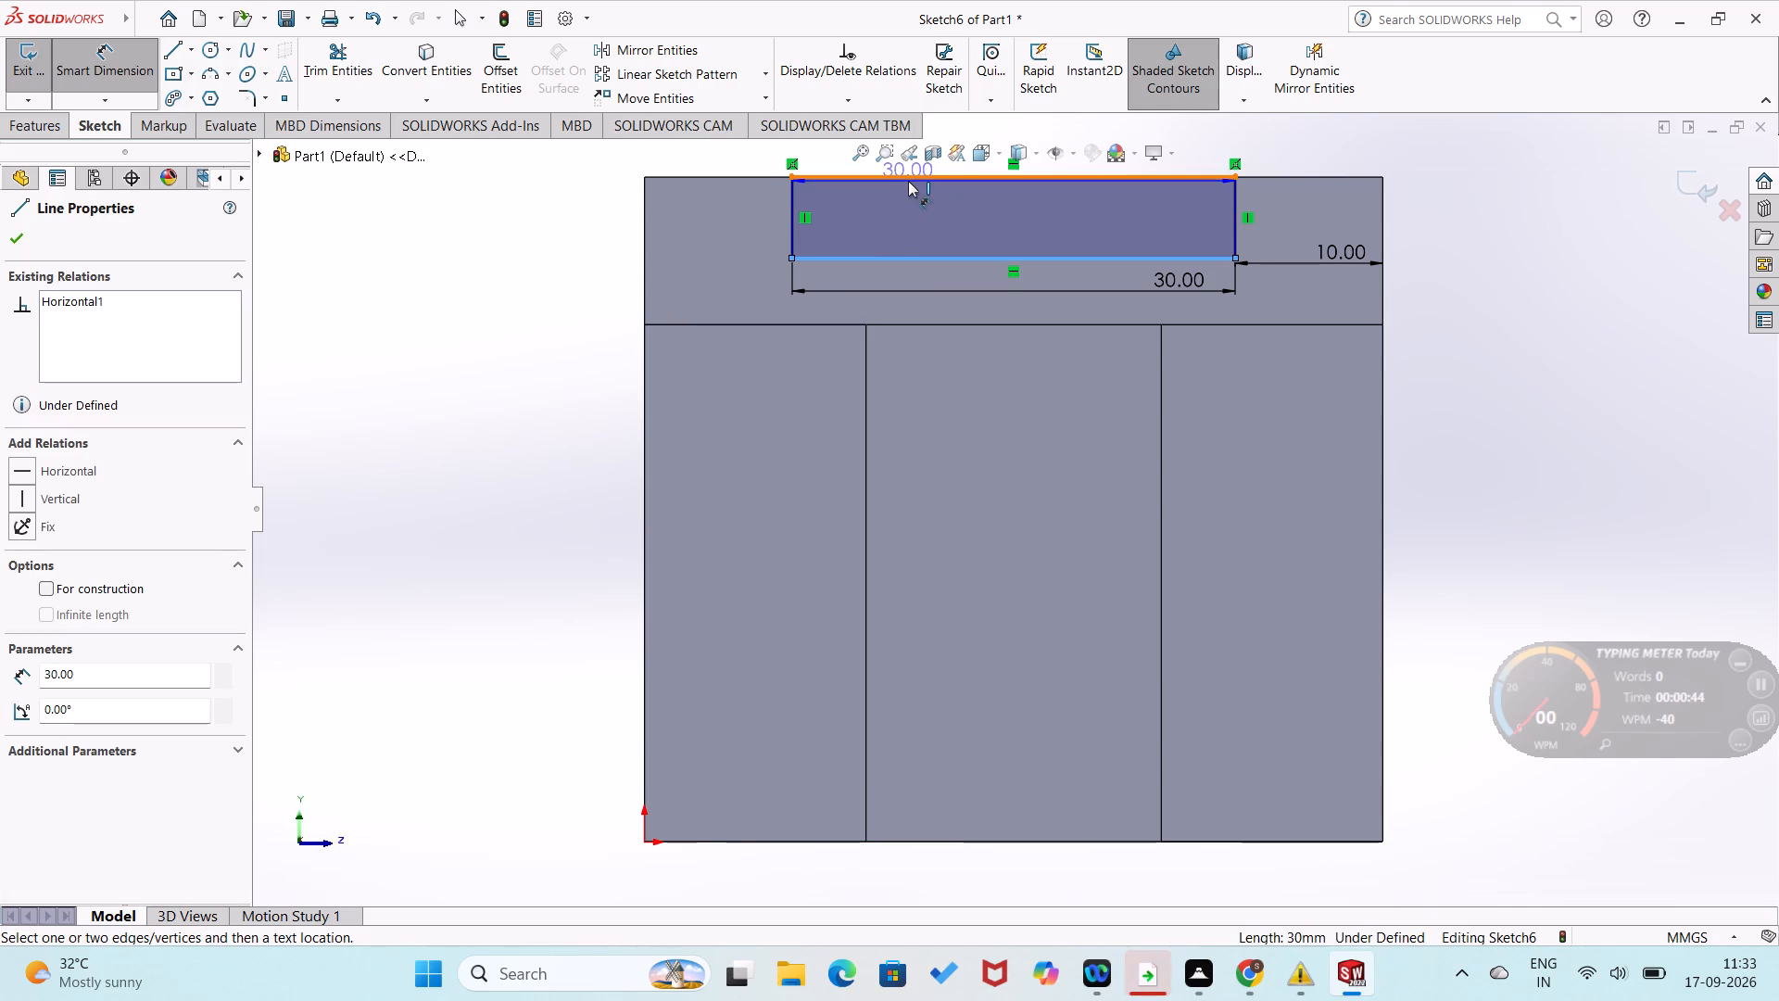
click(911, 174)
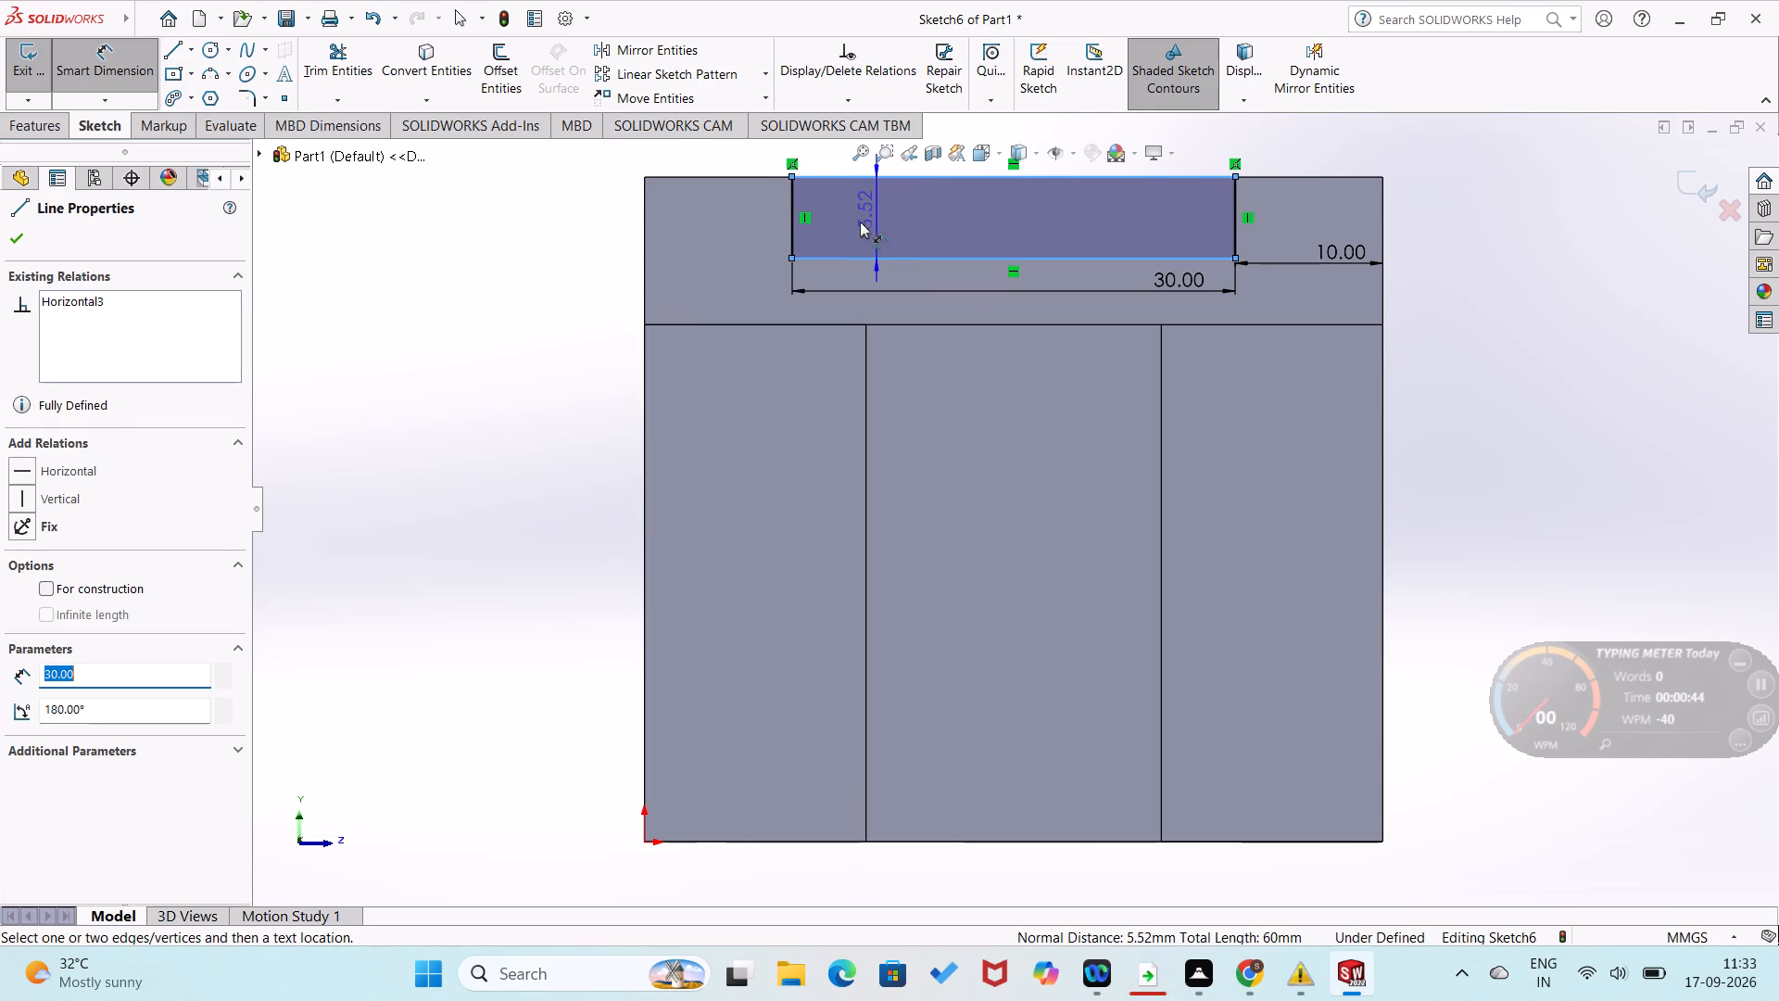
click(857, 226)
key(5)
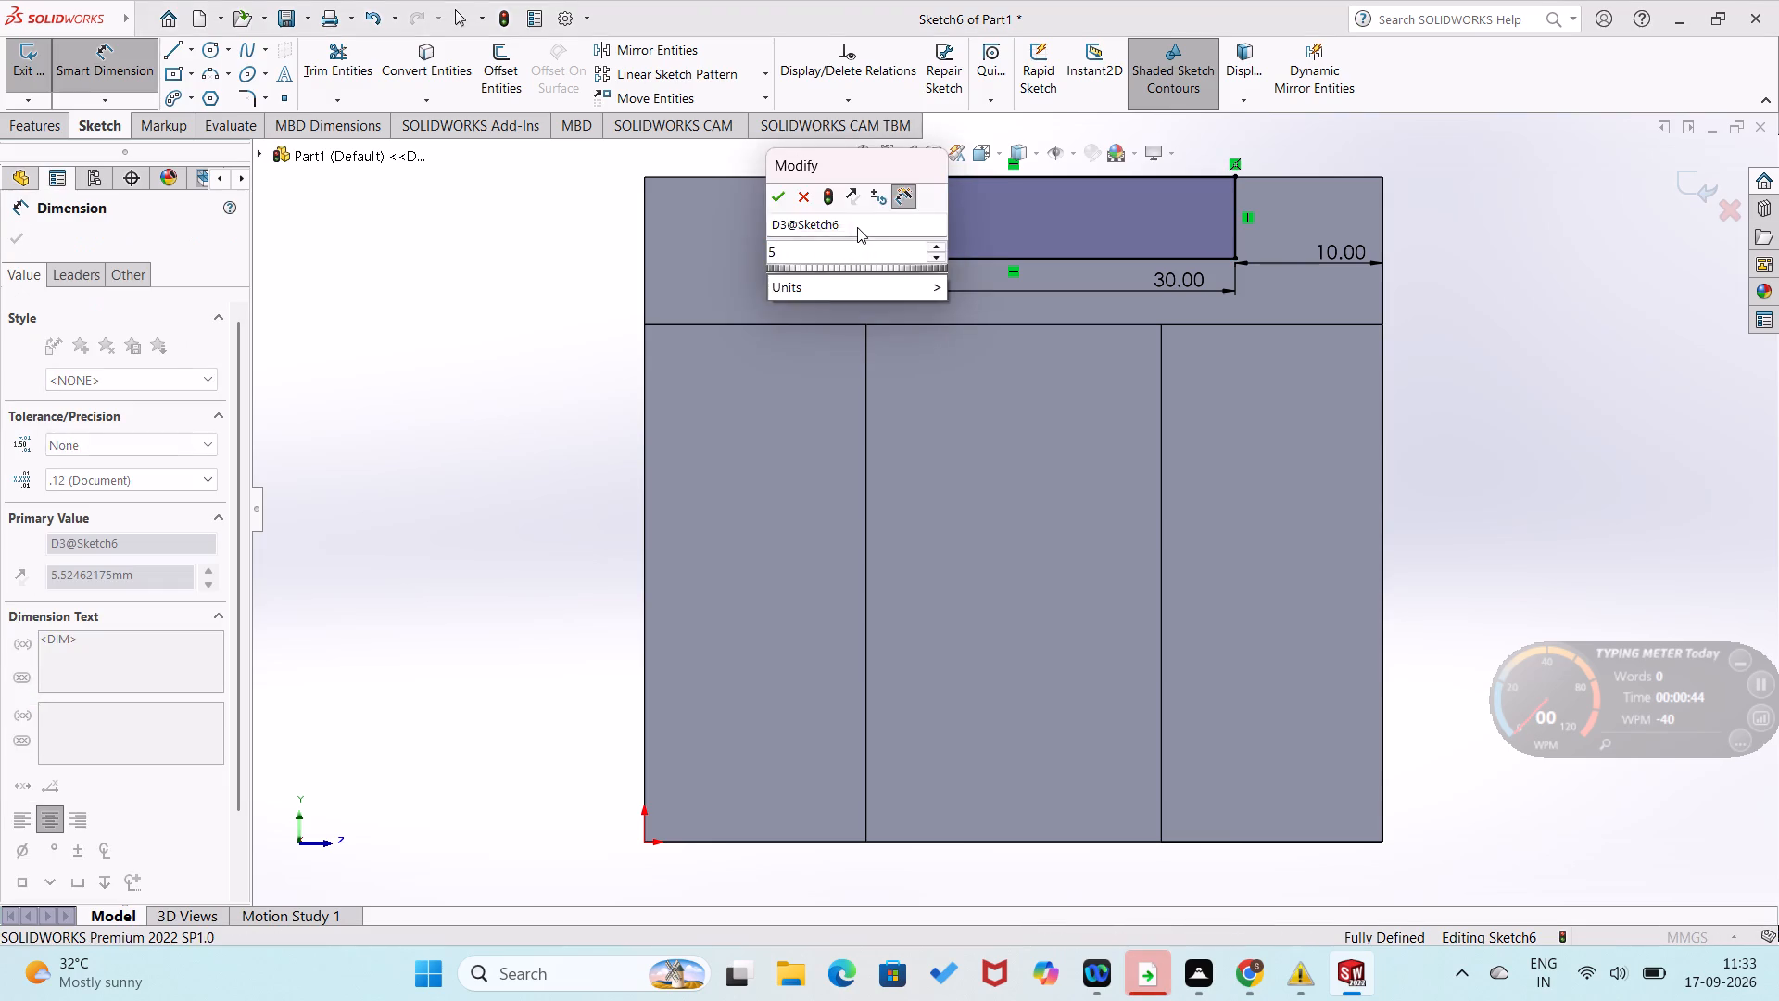
key(Return)
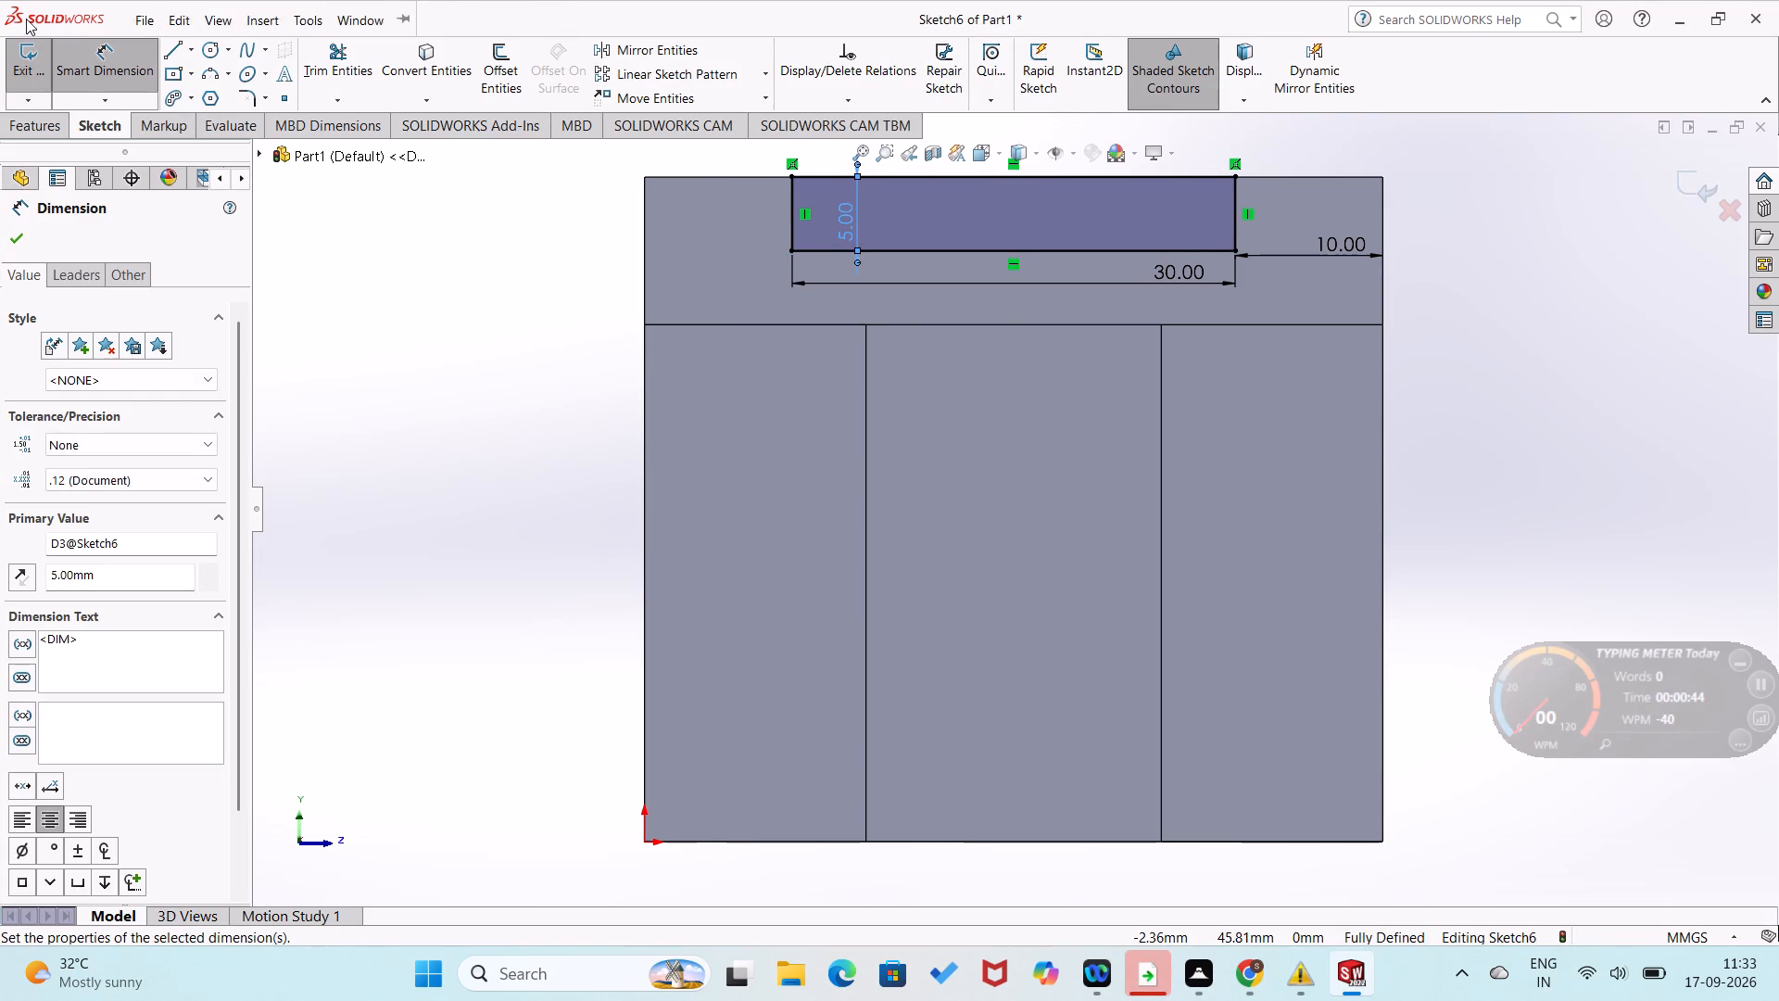
Cut the rectangle from the step face with an Extruded Cut set to Through All.
click(29, 130)
click(297, 71)
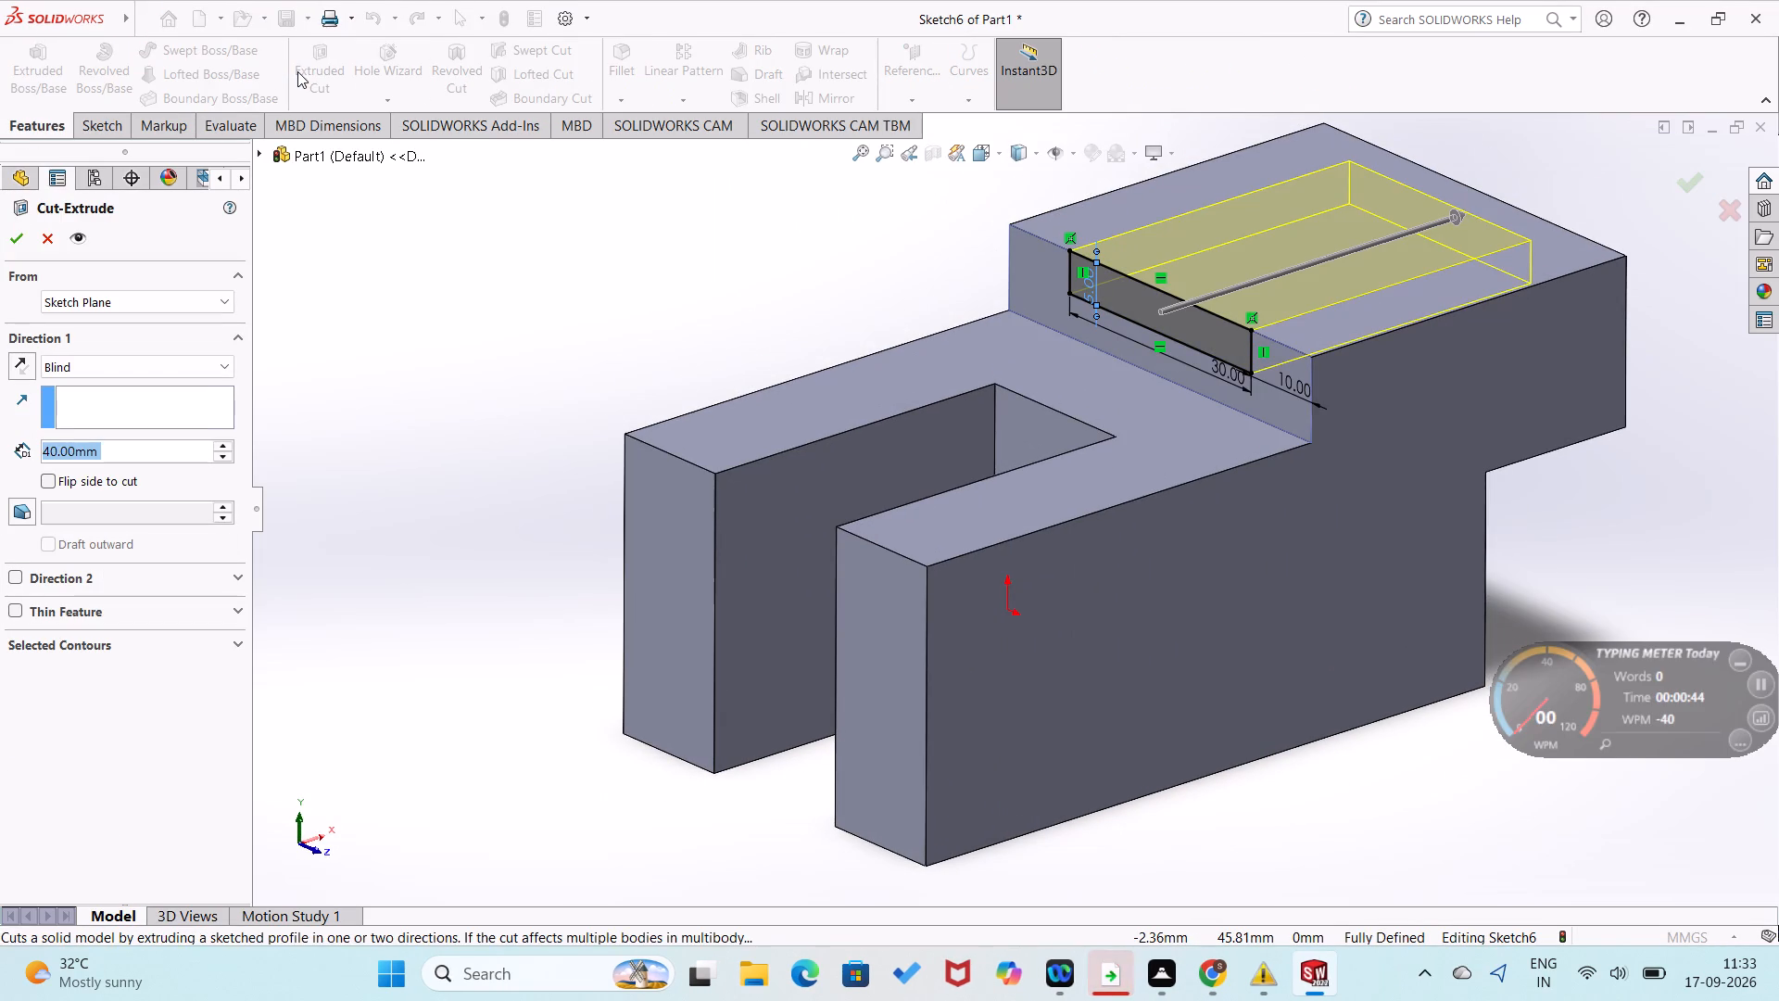
click(224, 367)
click(207, 401)
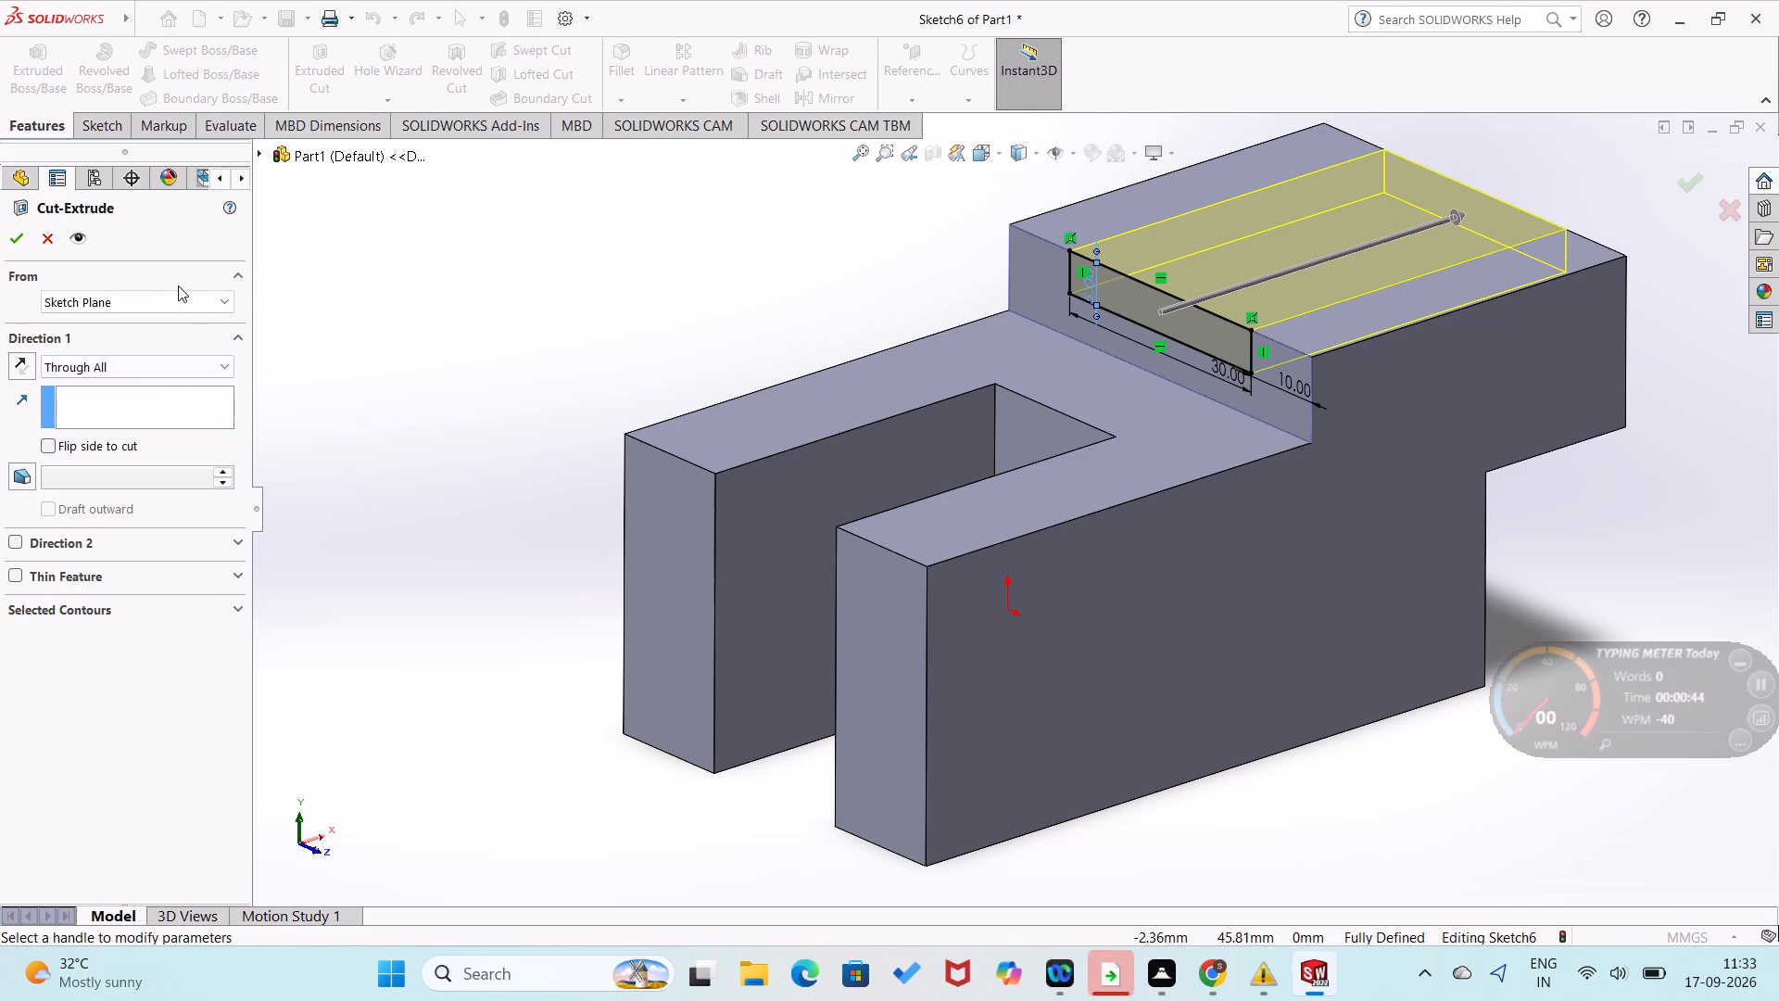
click(24, 235)
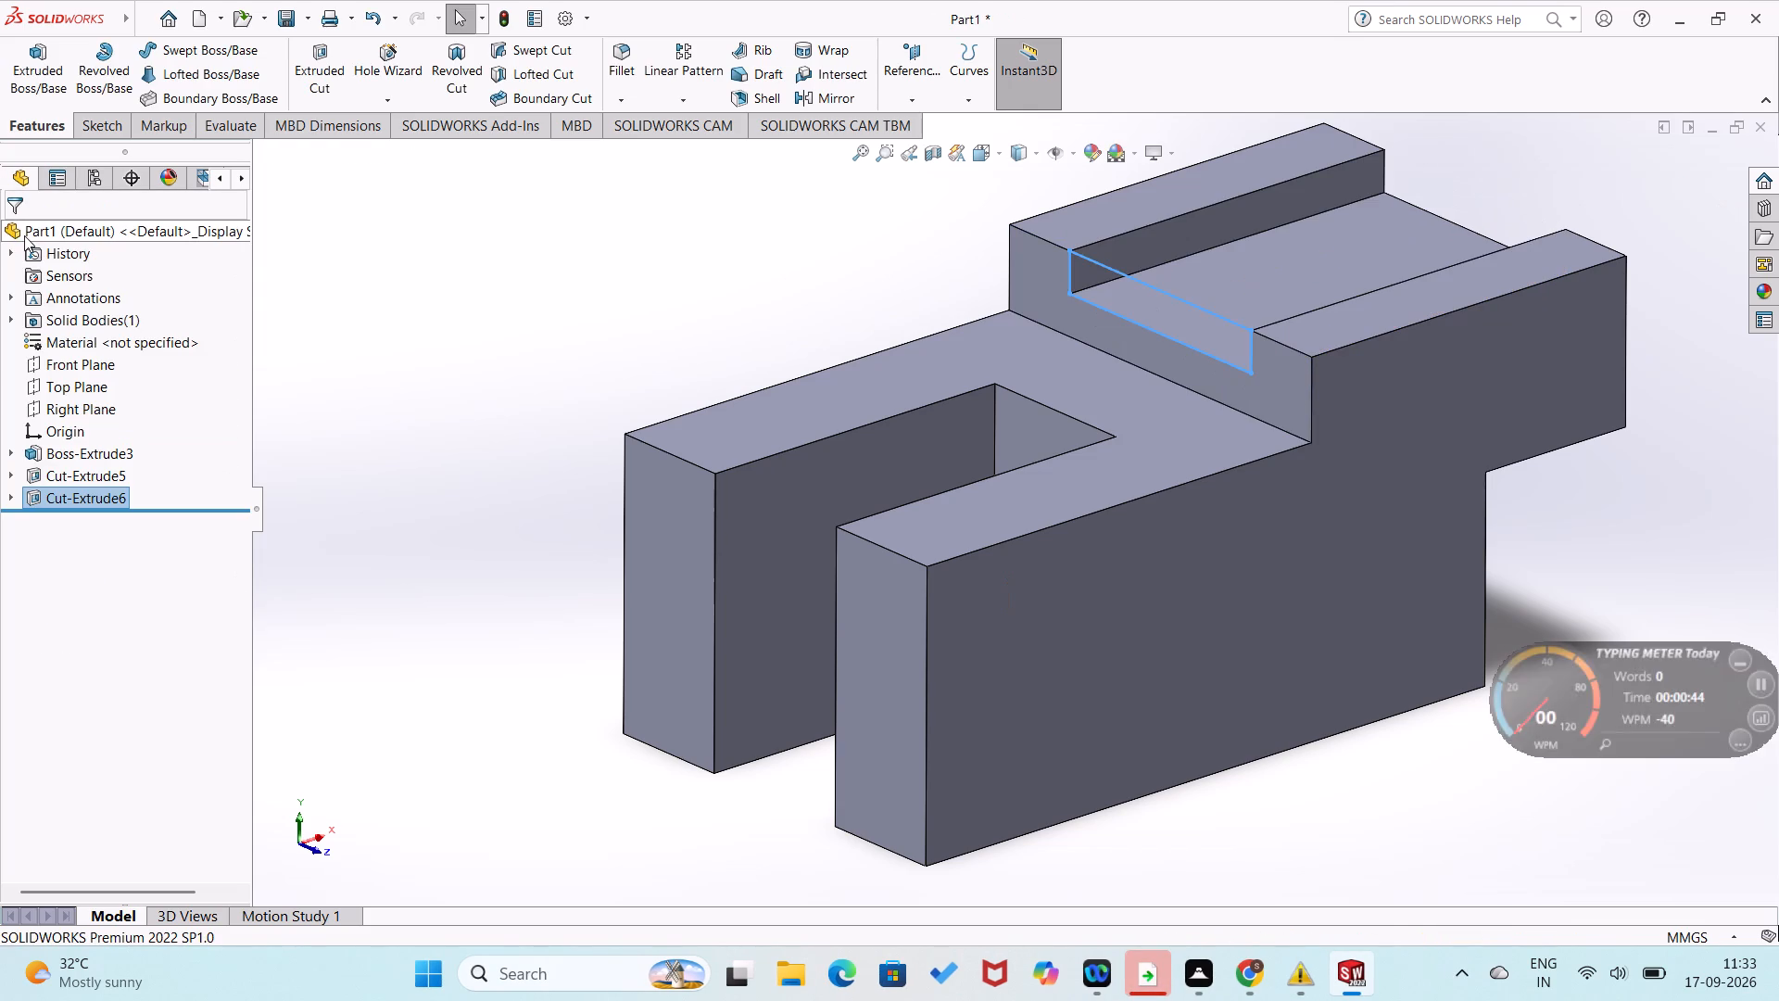
click(383, 358)
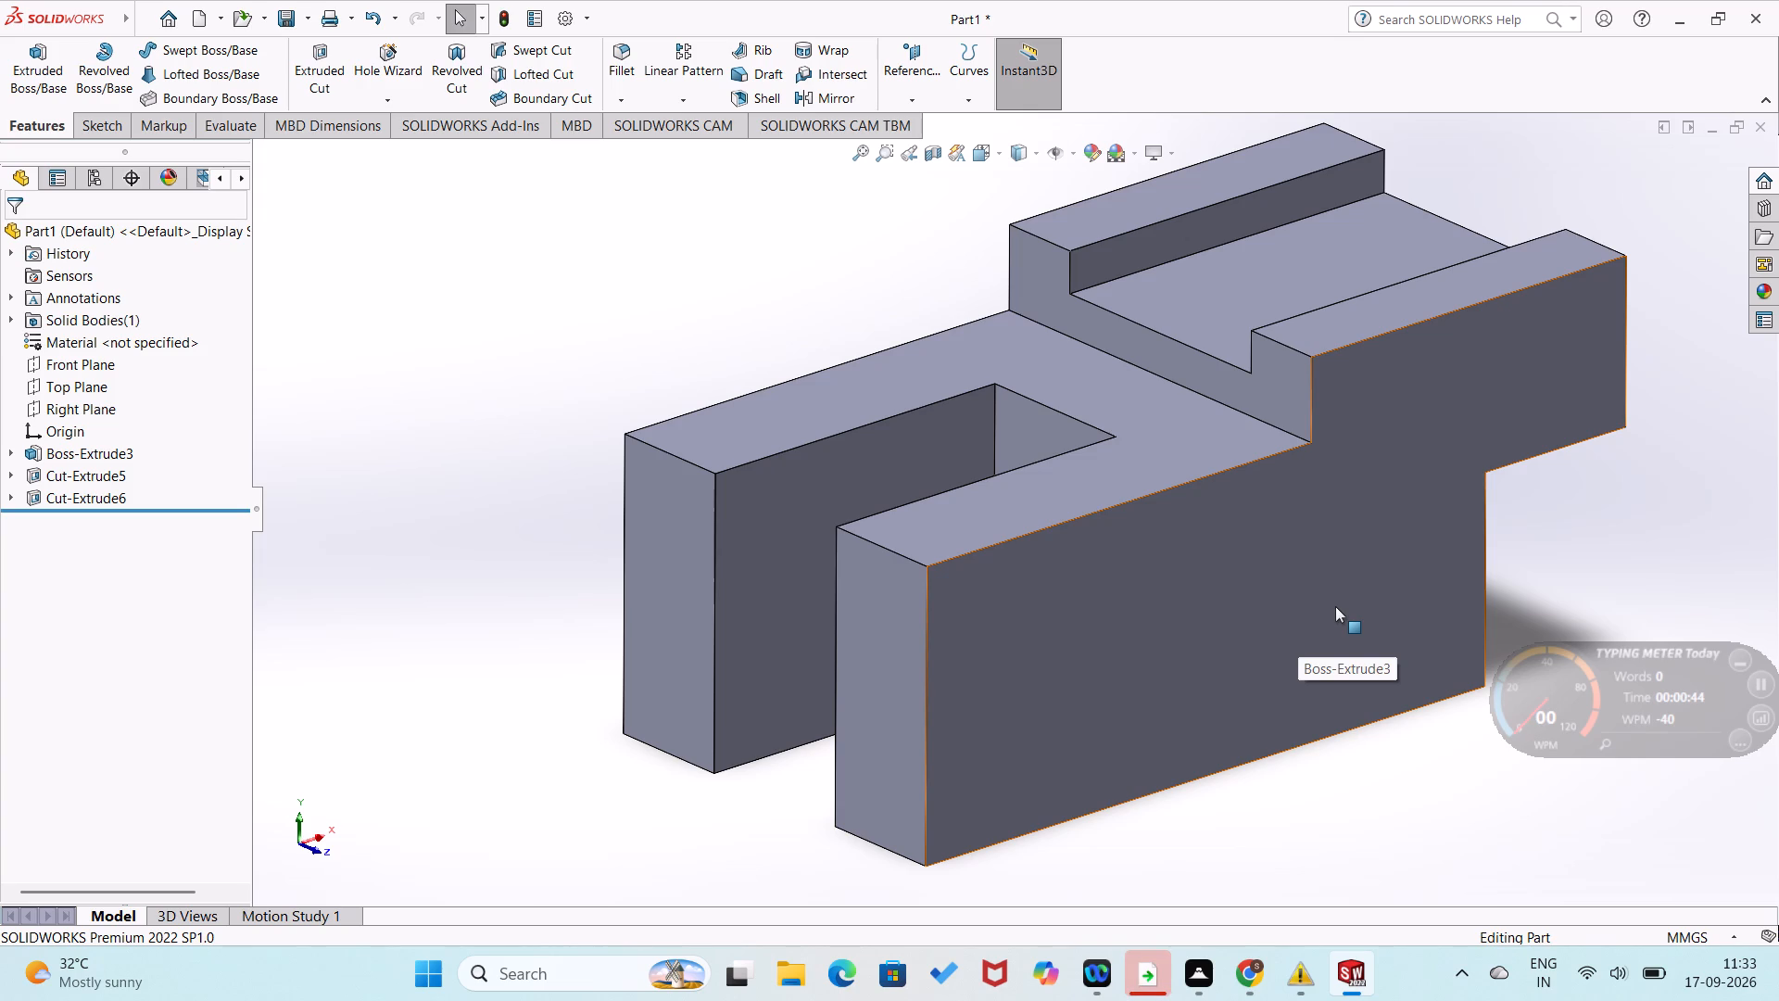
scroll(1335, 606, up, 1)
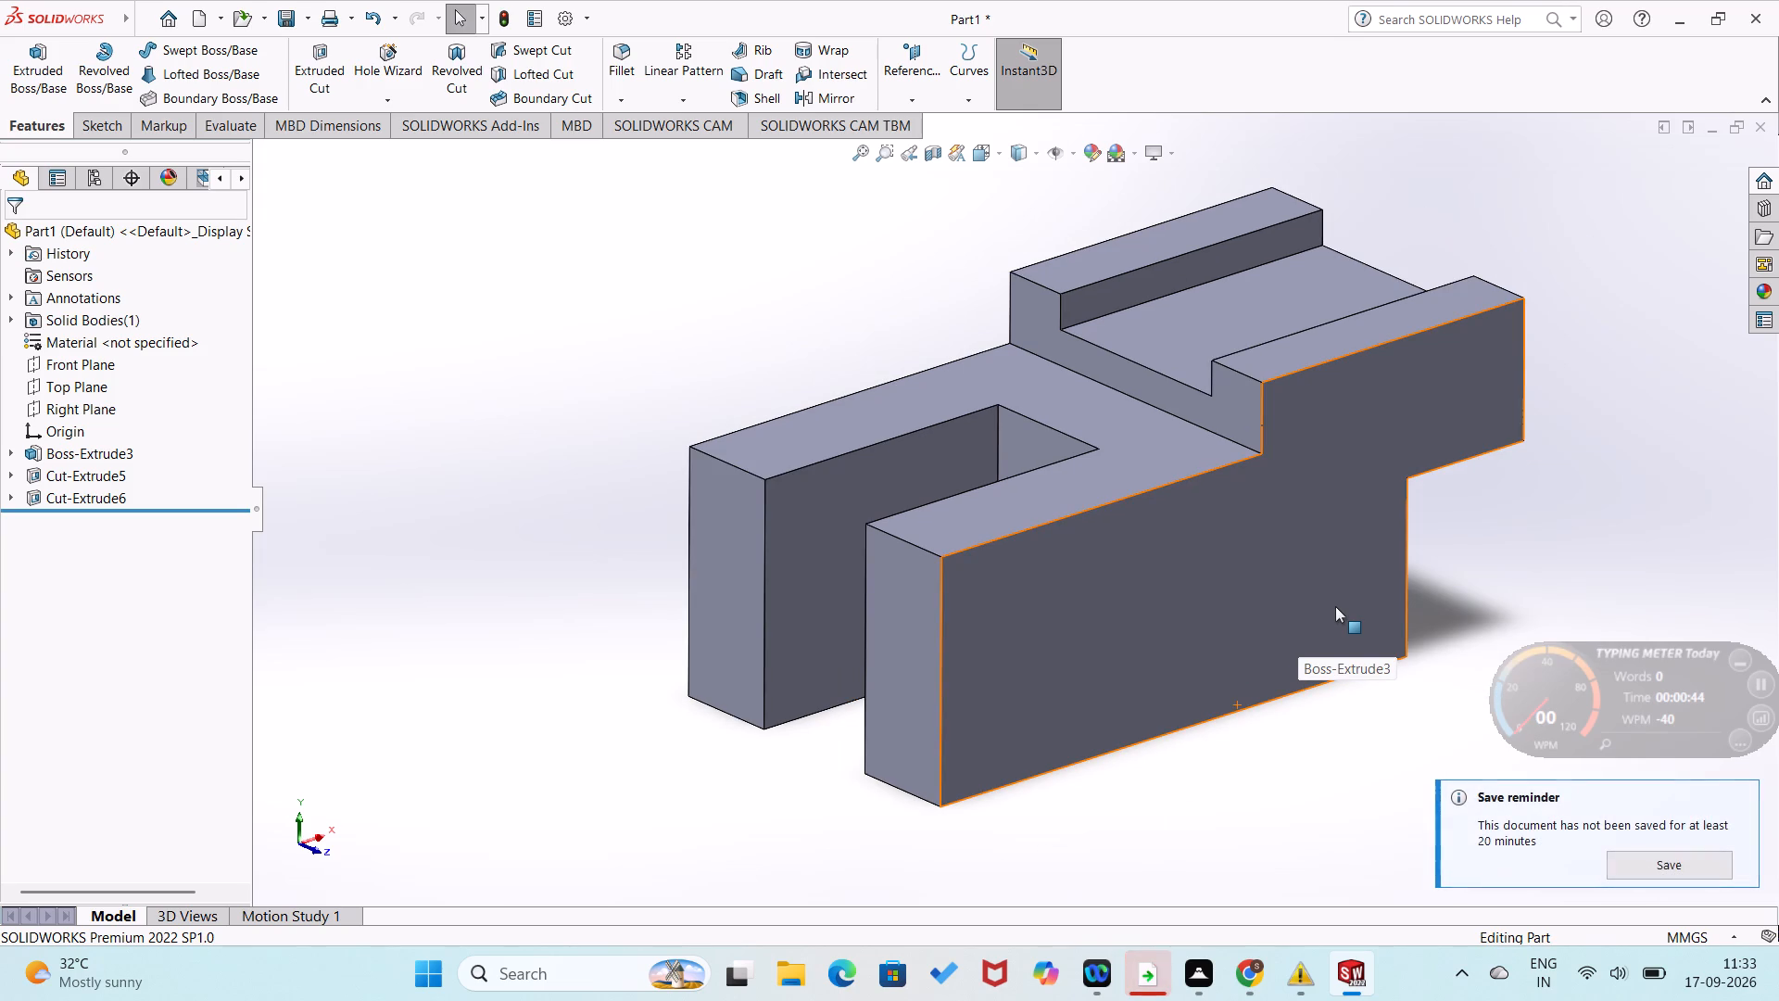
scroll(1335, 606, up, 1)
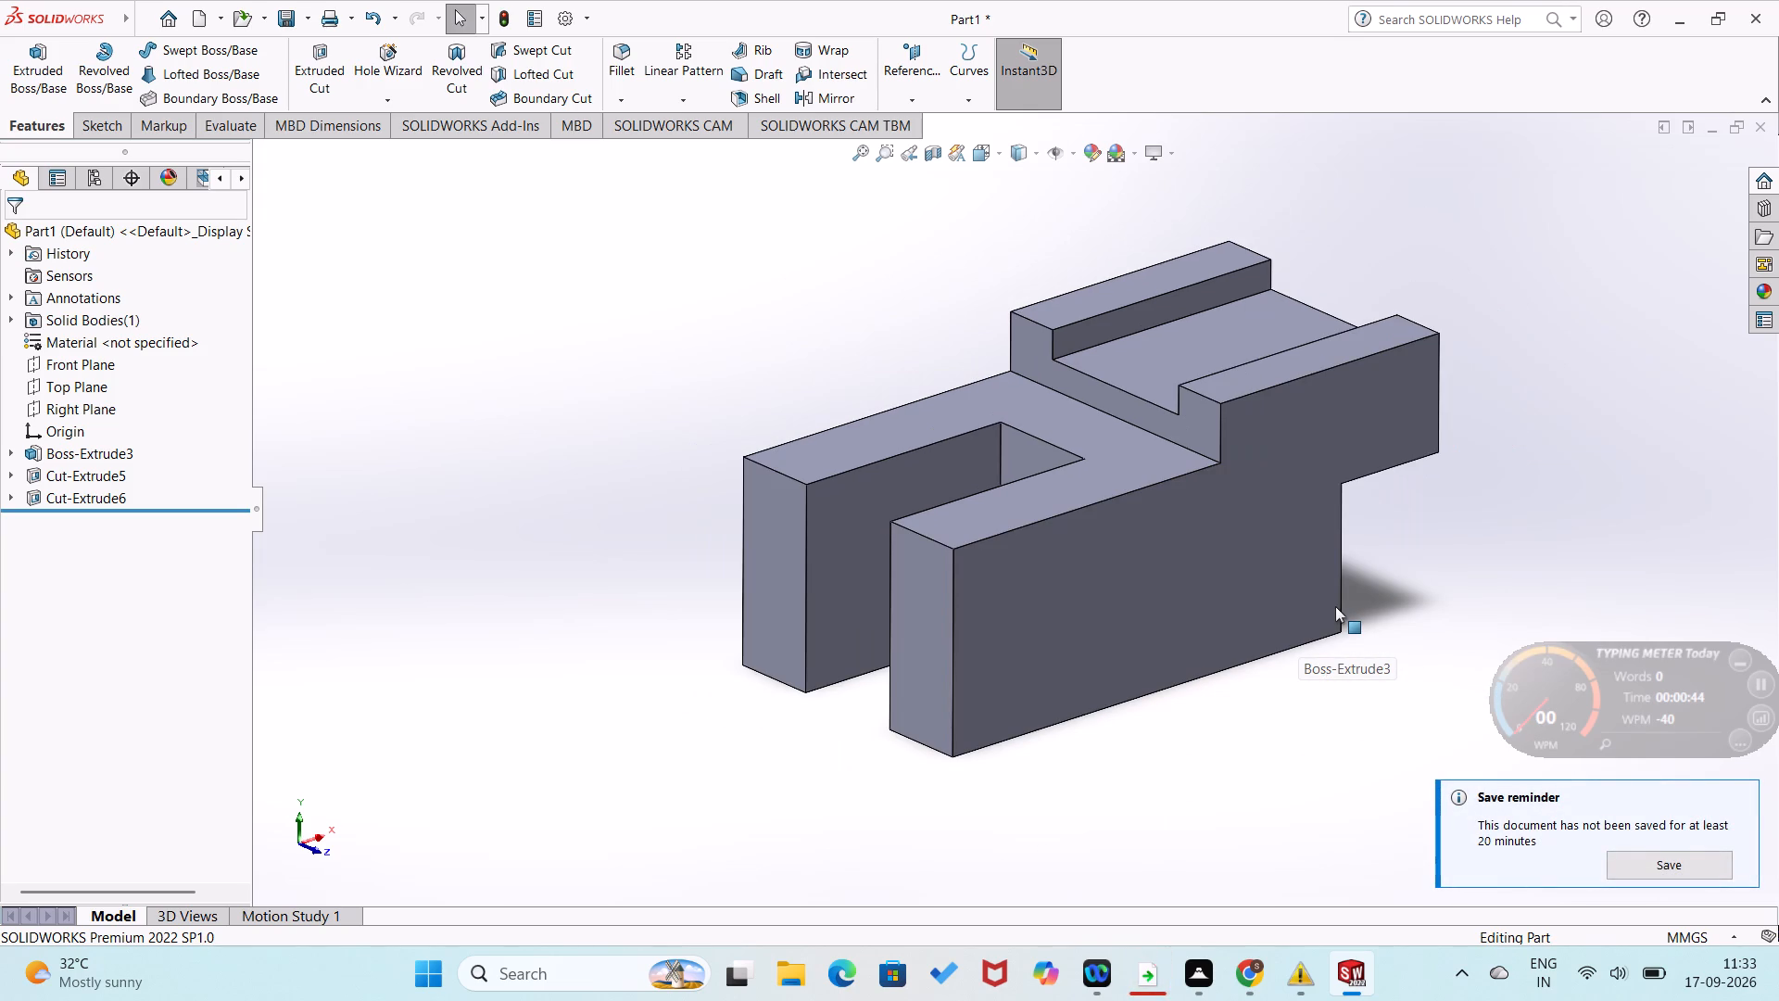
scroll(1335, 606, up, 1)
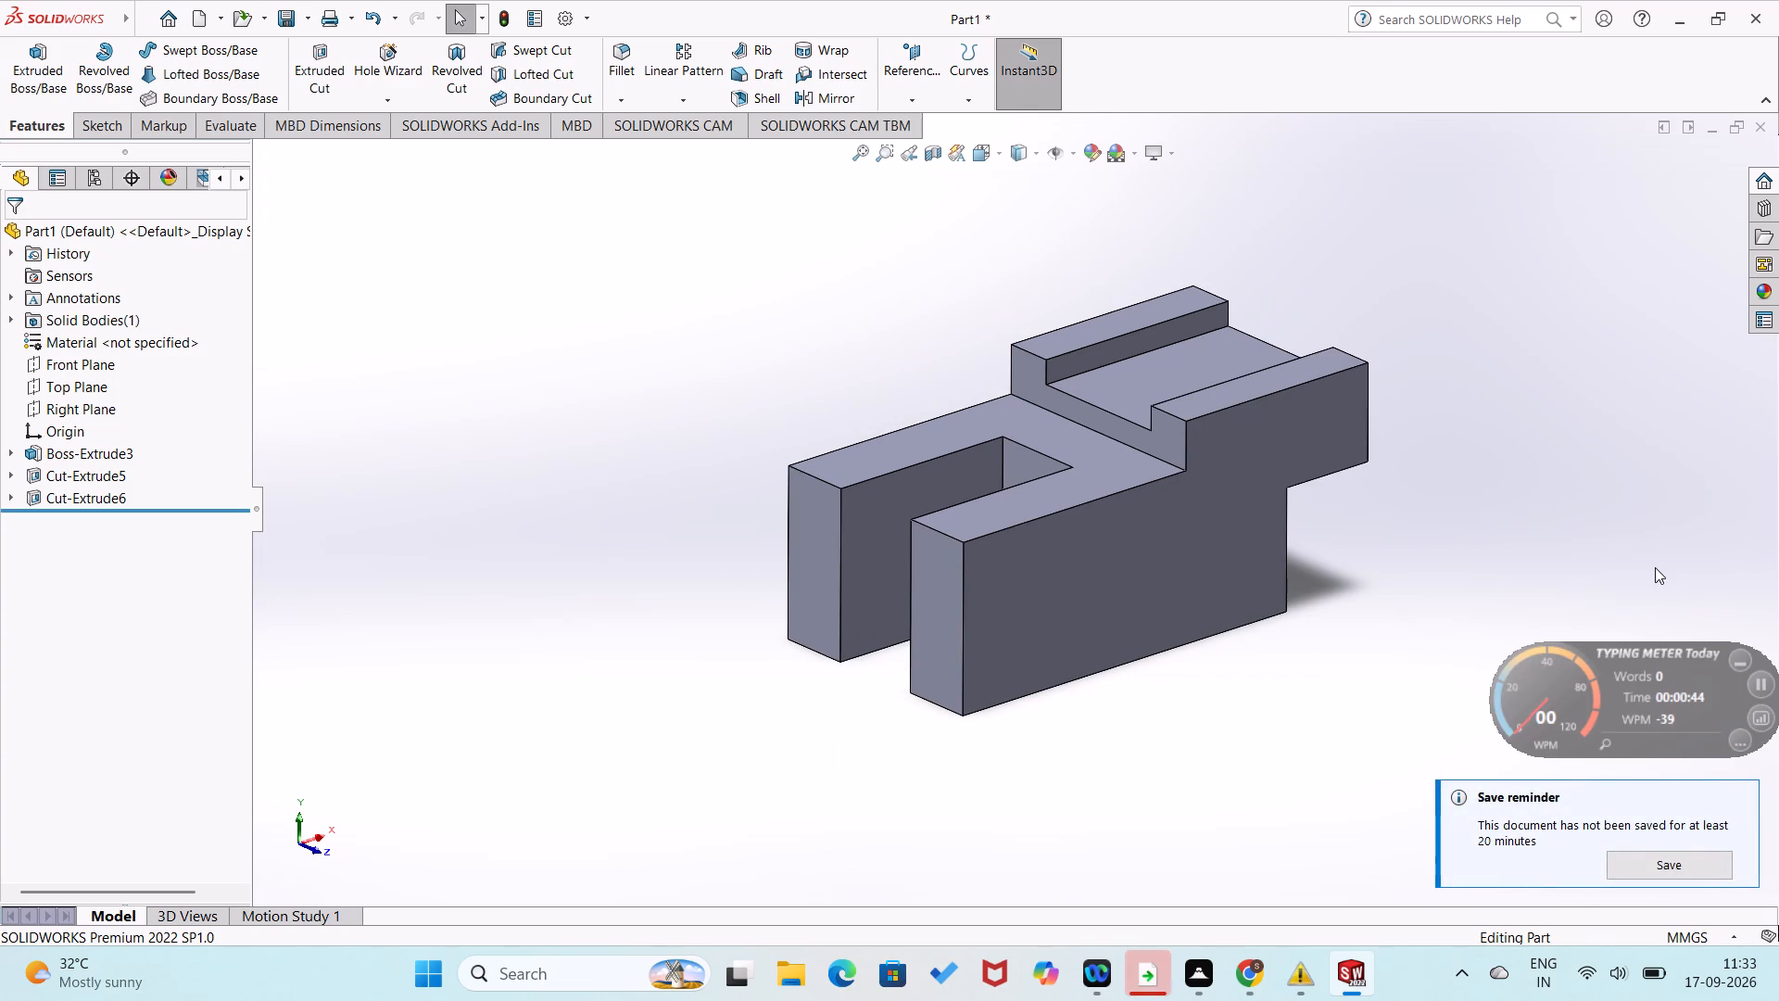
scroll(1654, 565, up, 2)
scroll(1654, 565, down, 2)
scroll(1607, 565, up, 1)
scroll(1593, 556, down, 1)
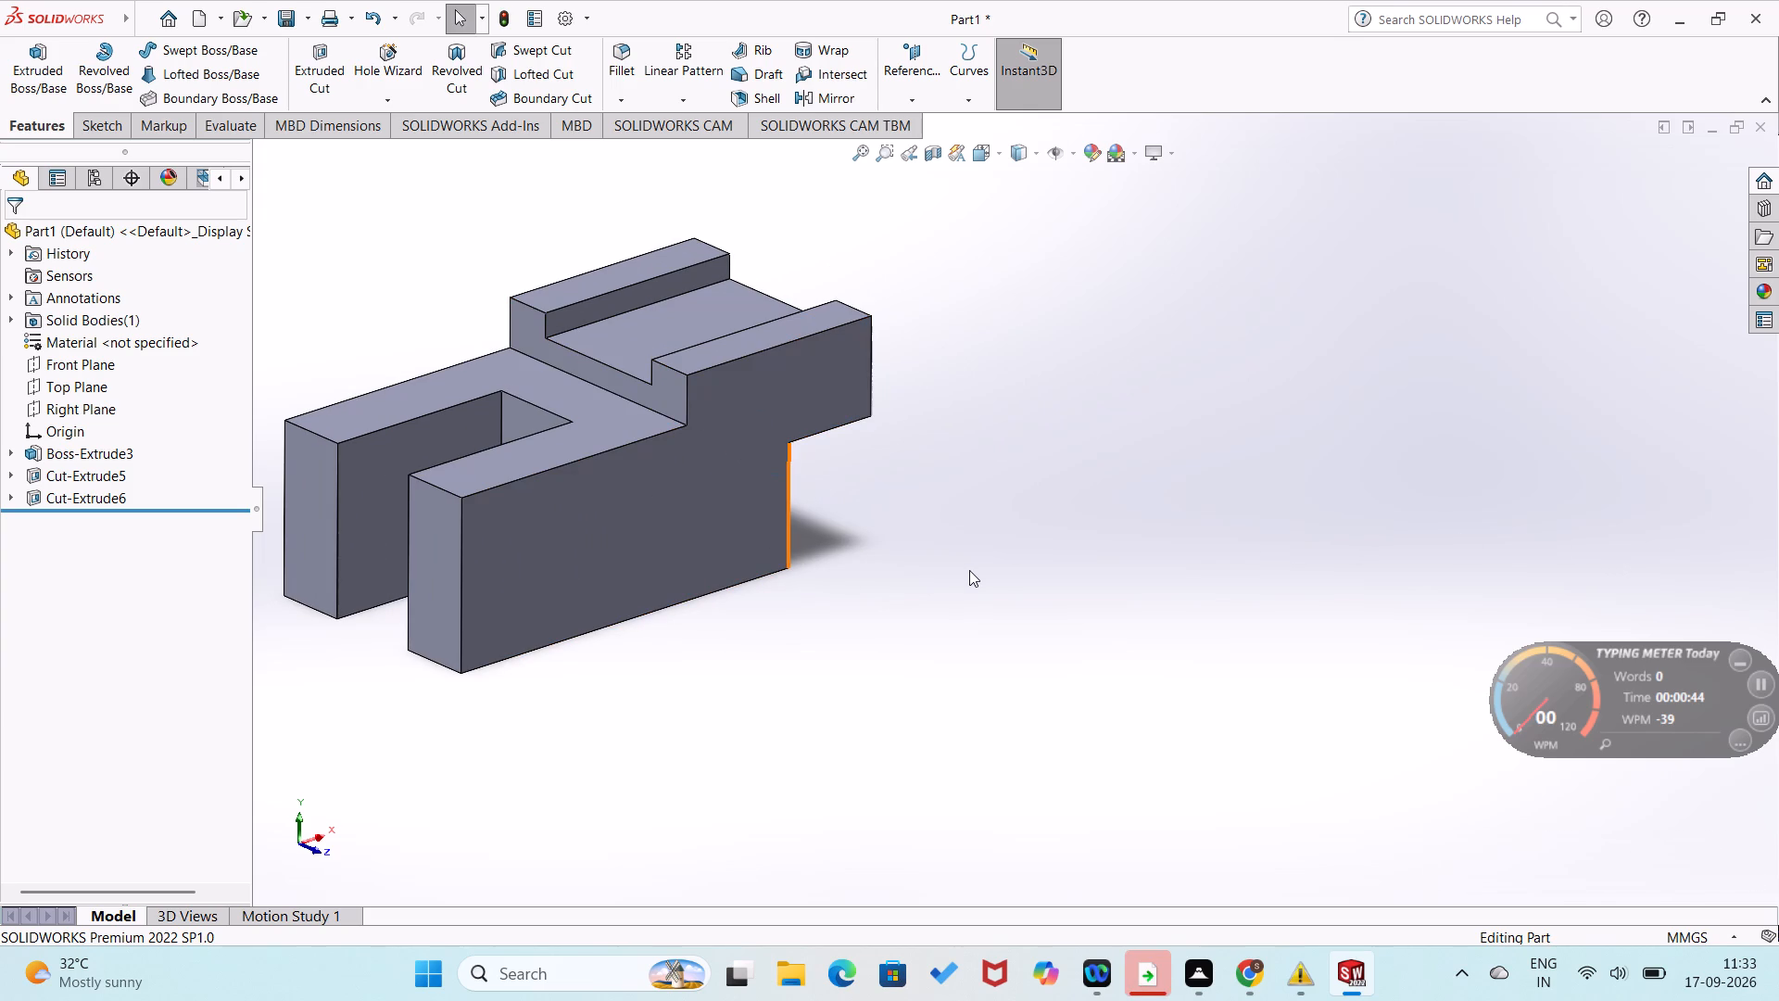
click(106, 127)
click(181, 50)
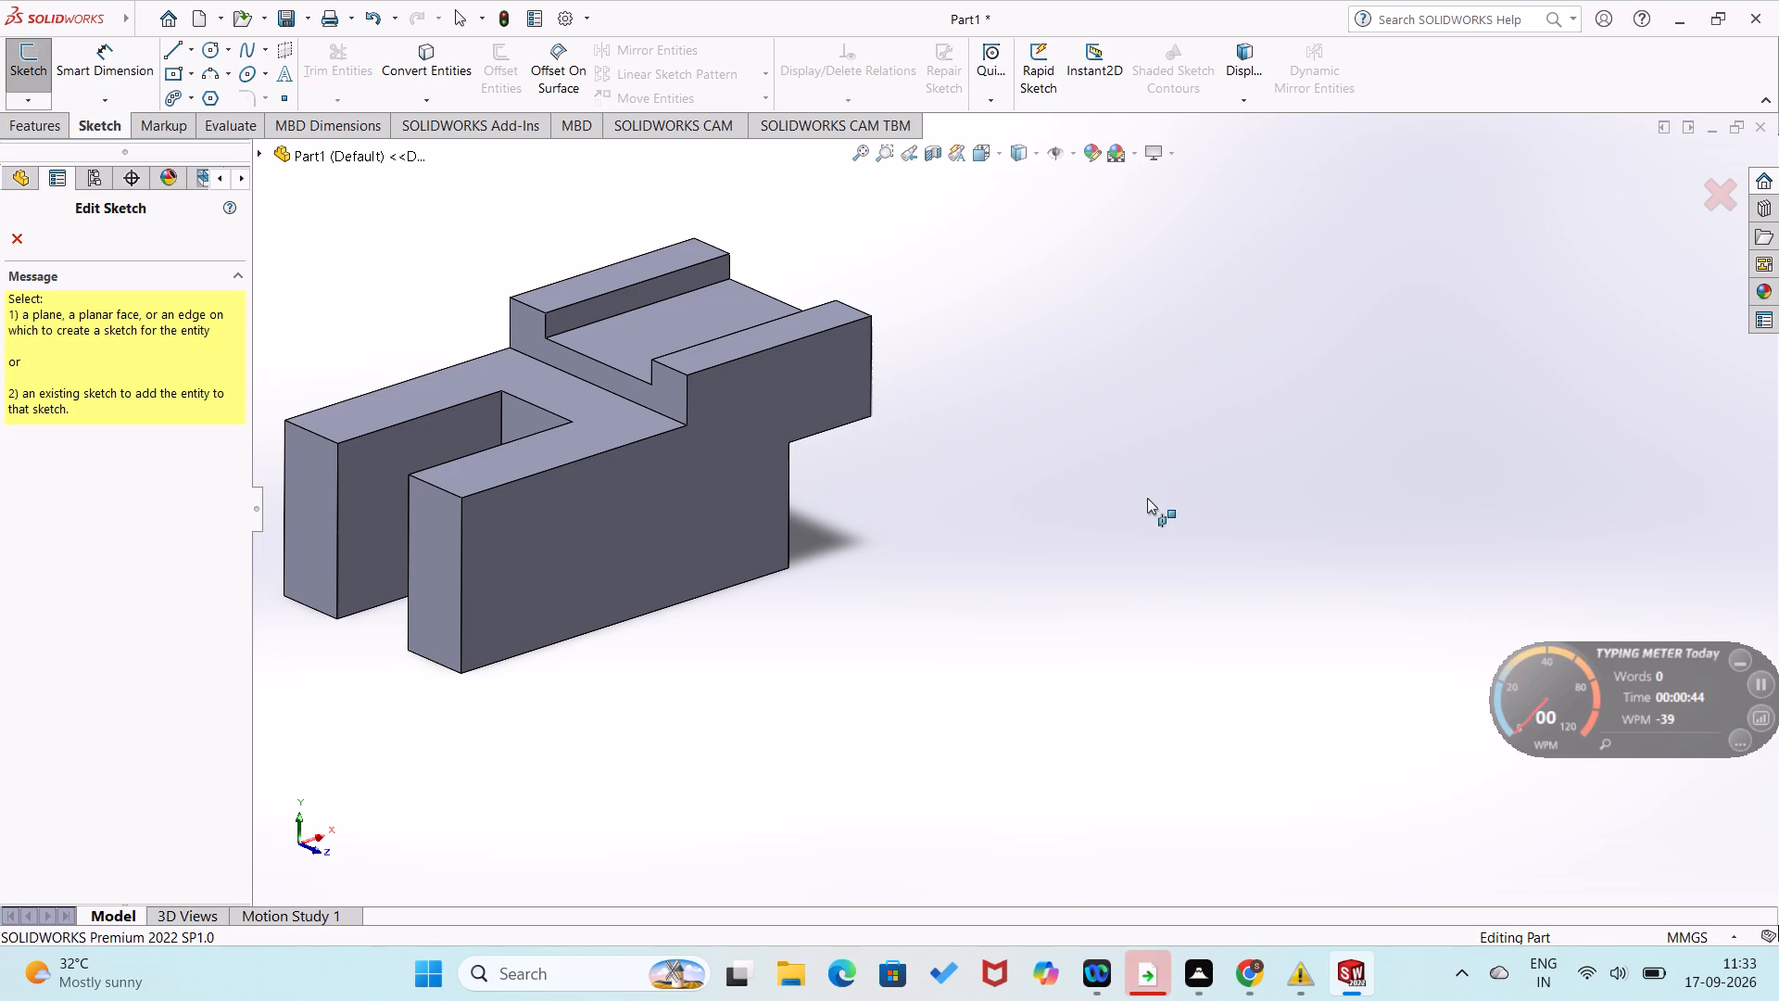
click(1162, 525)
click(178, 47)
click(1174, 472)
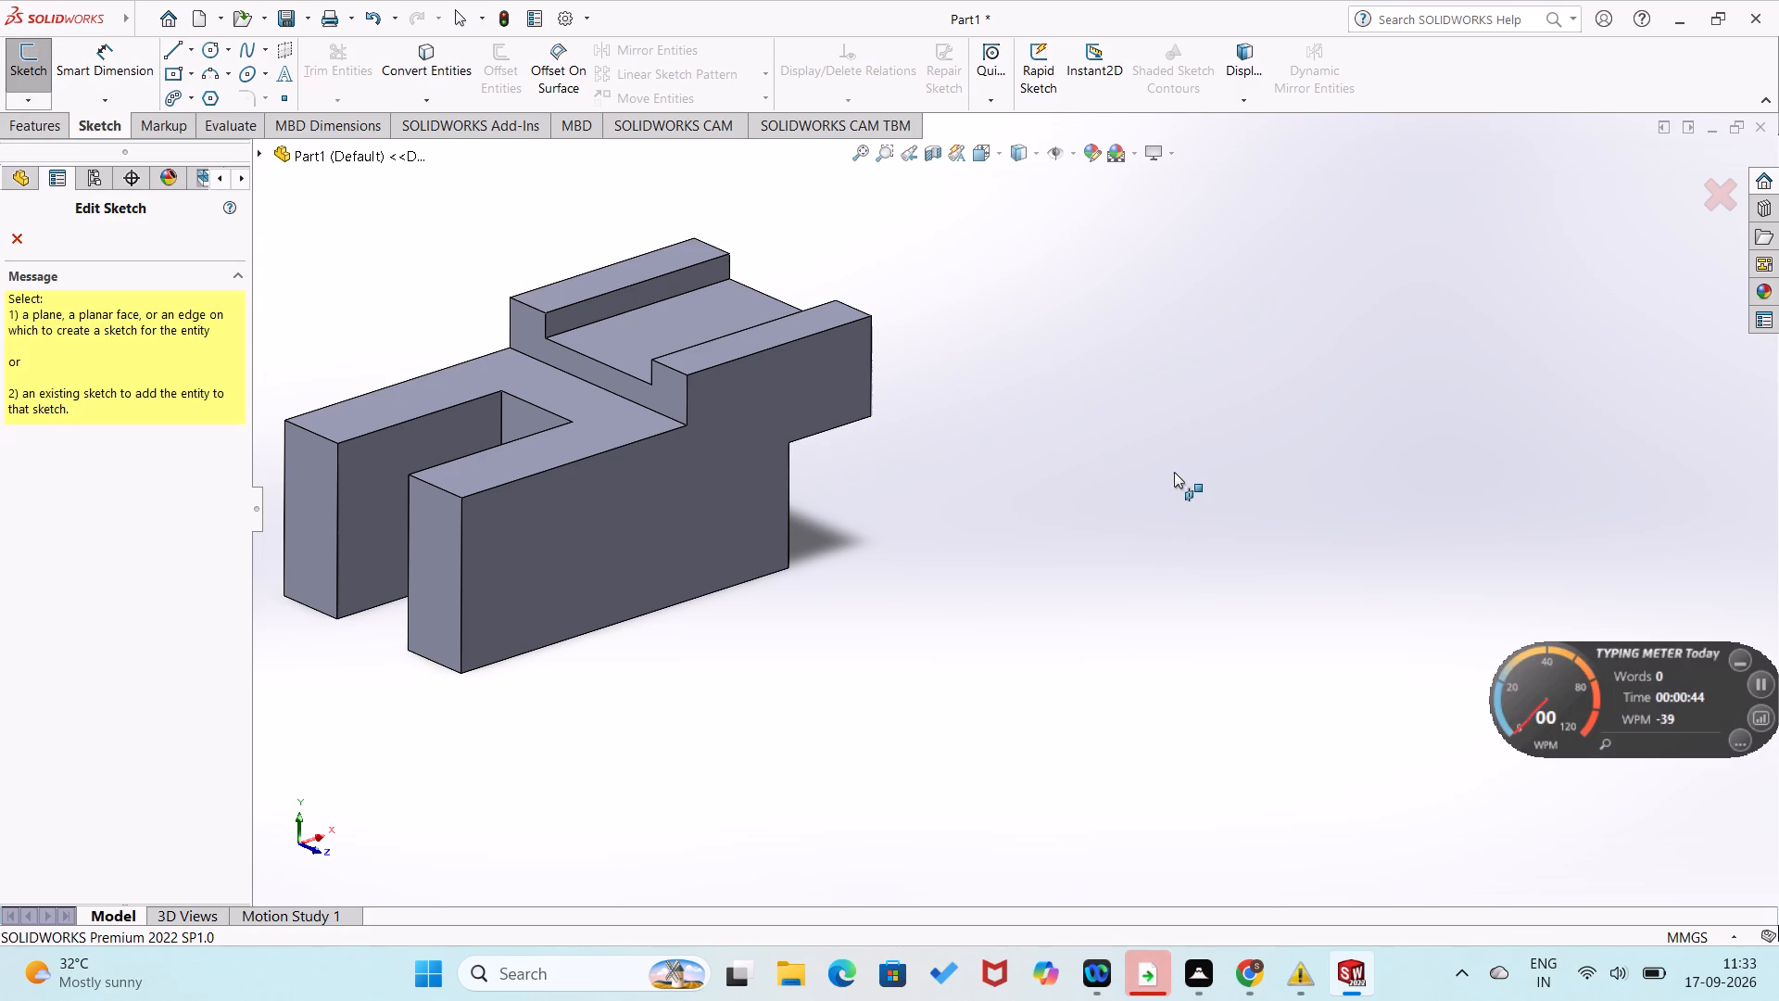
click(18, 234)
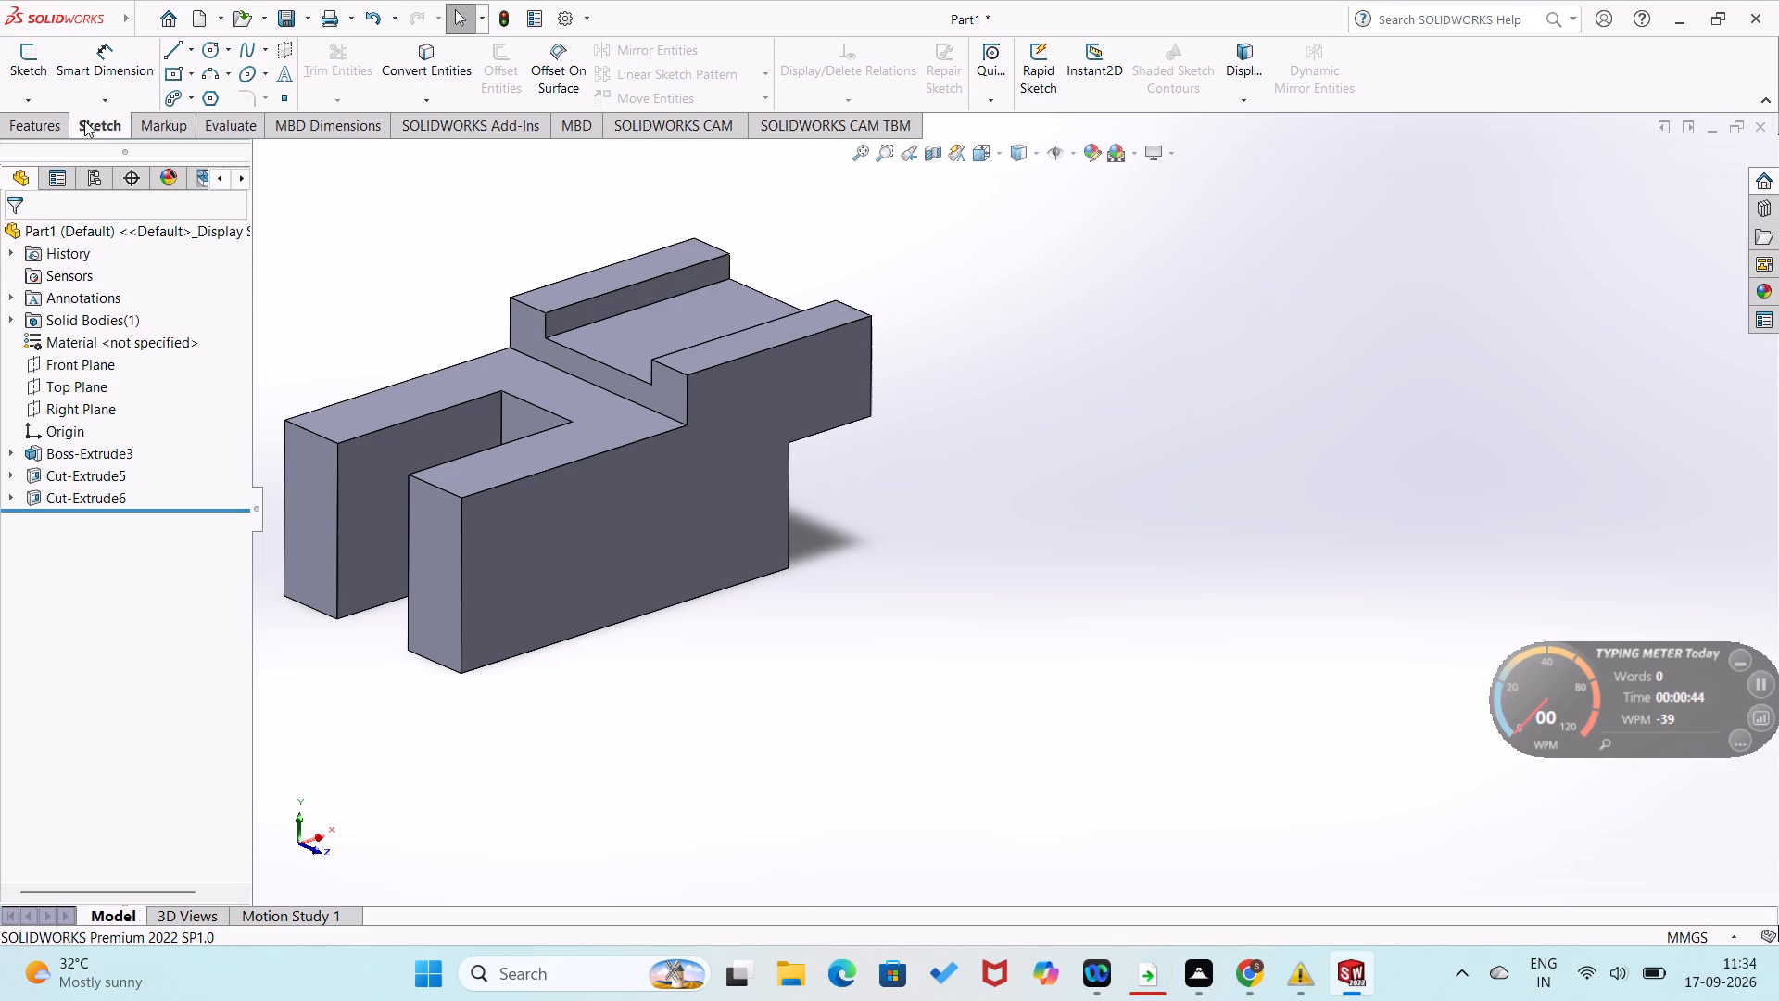
On the body's large side face, sketch connected lines beyond its +X end: base about 38 mm, upright about 22 mm, top about 6.5 mm.
click(164, 49)
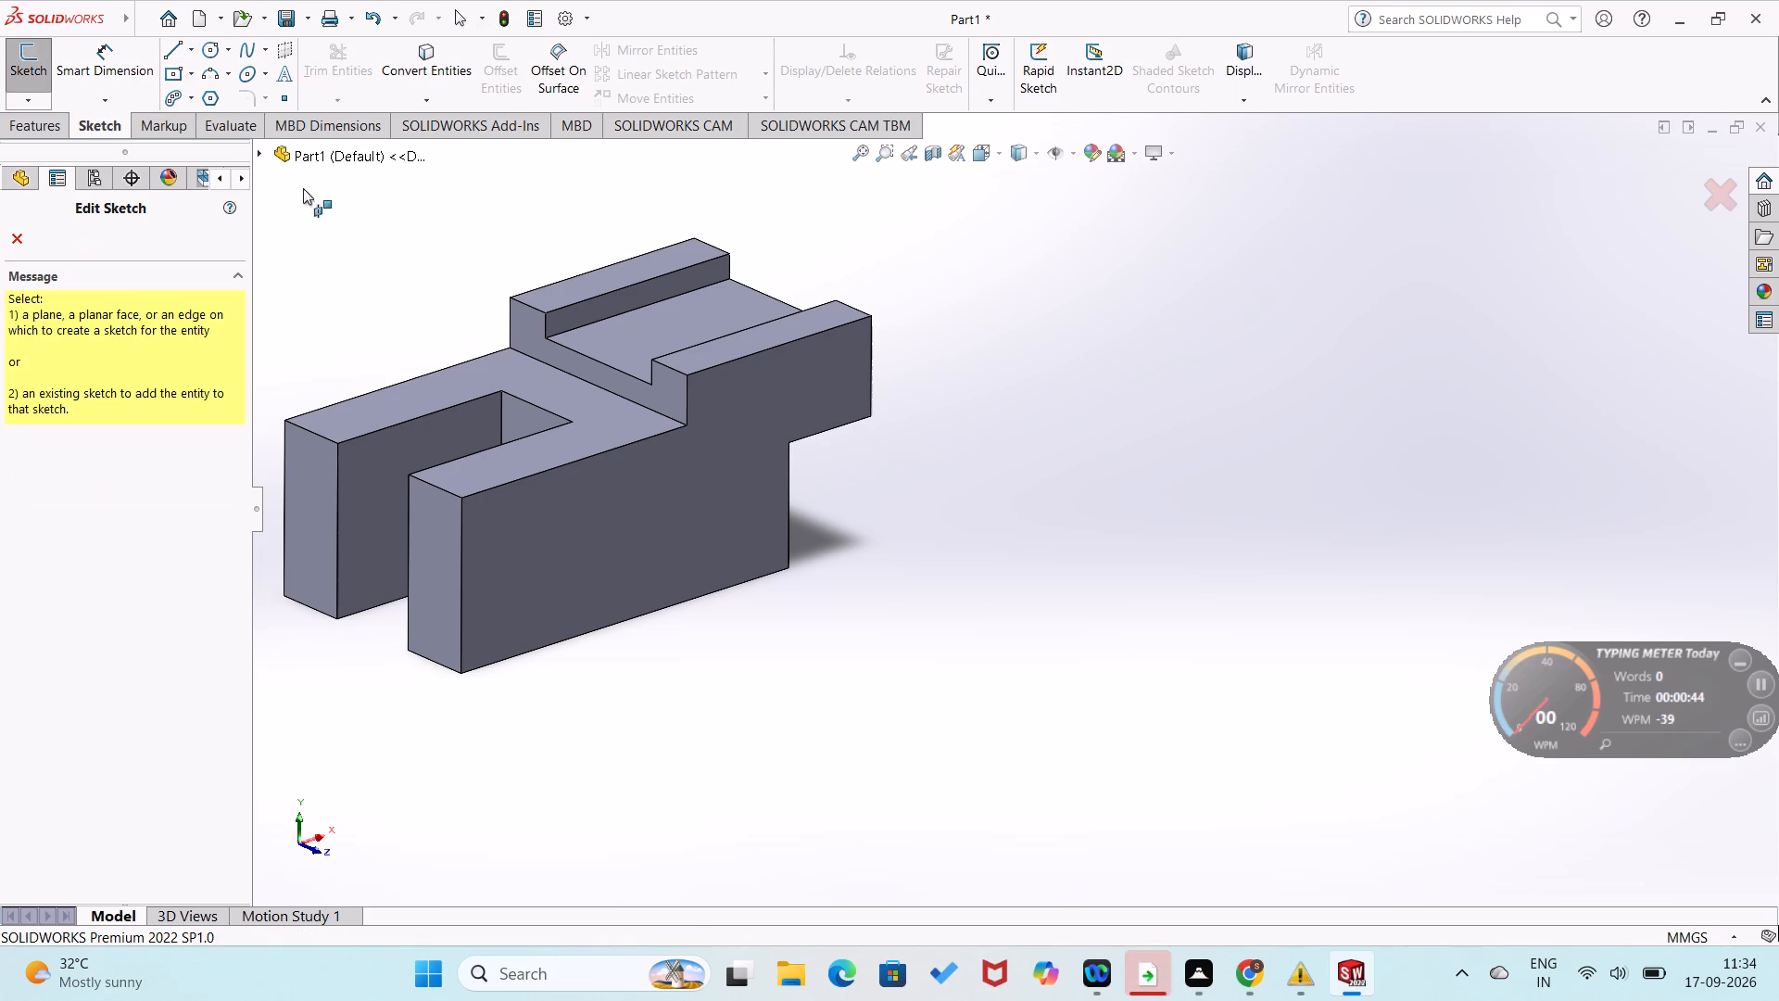
click(611, 550)
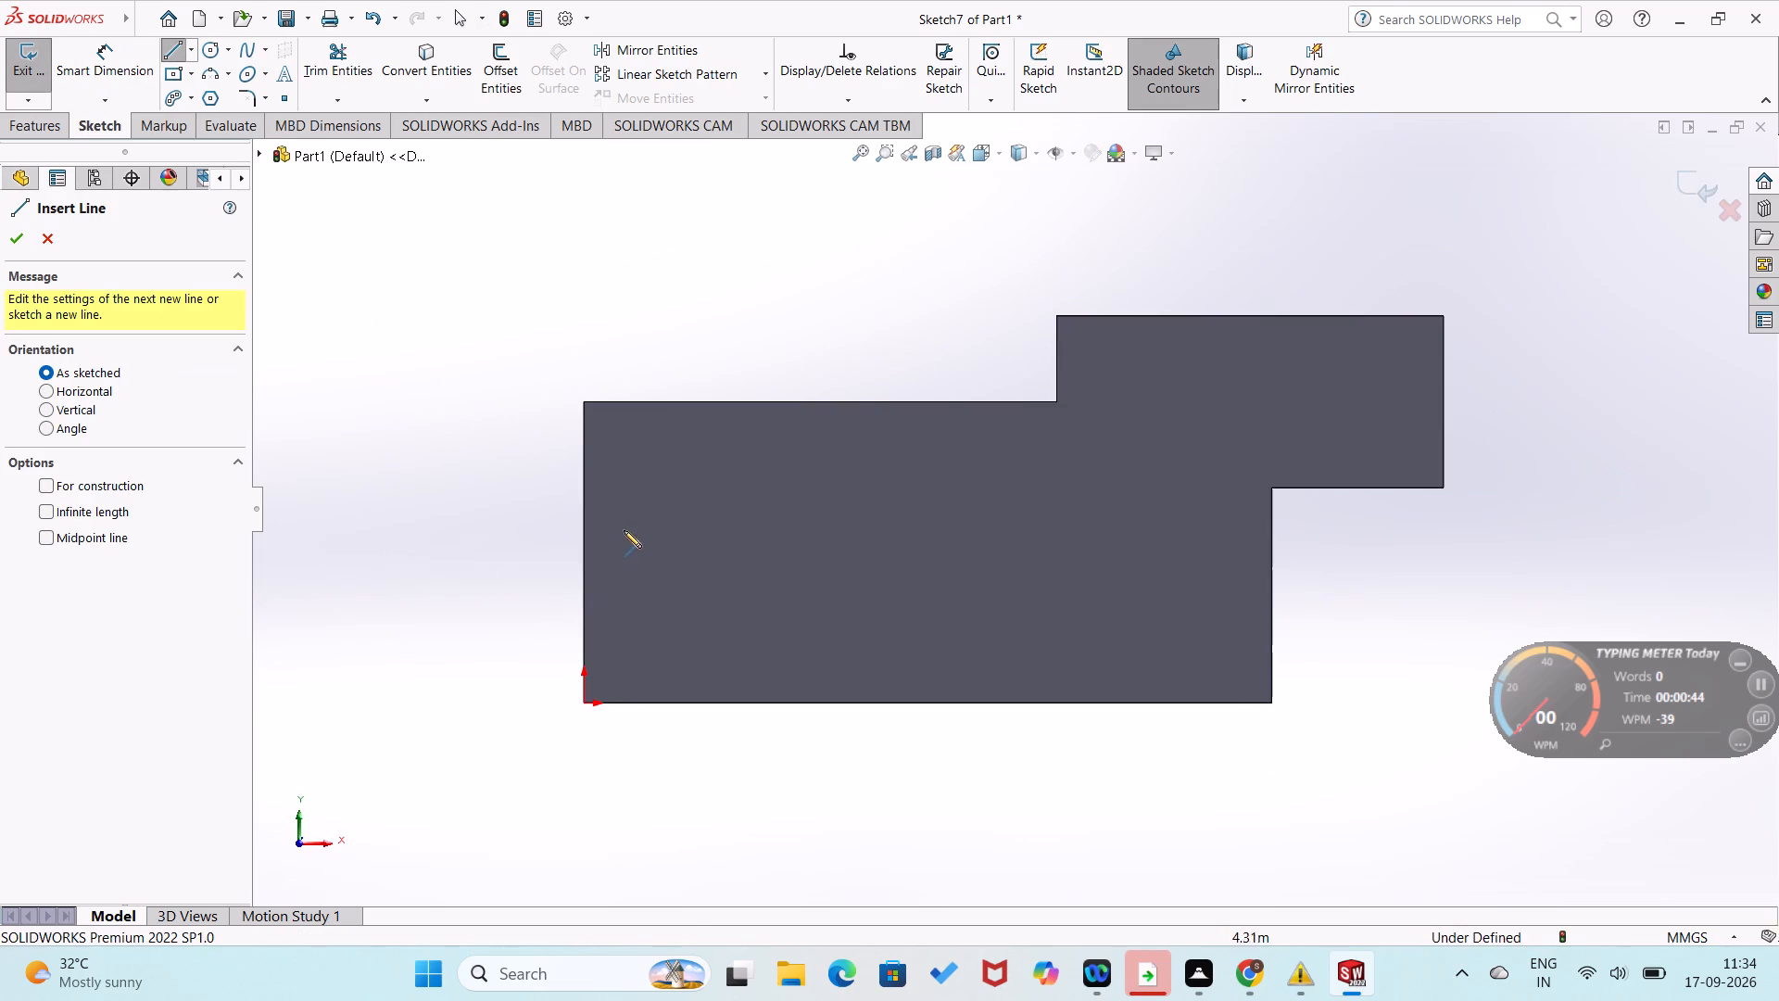
scroll(1048, 515, up, 1)
scroll(1432, 579, down, 2)
scroll(1419, 559, up, 1)
scroll(1399, 551, down, 2)
scroll(1372, 541, up, 2)
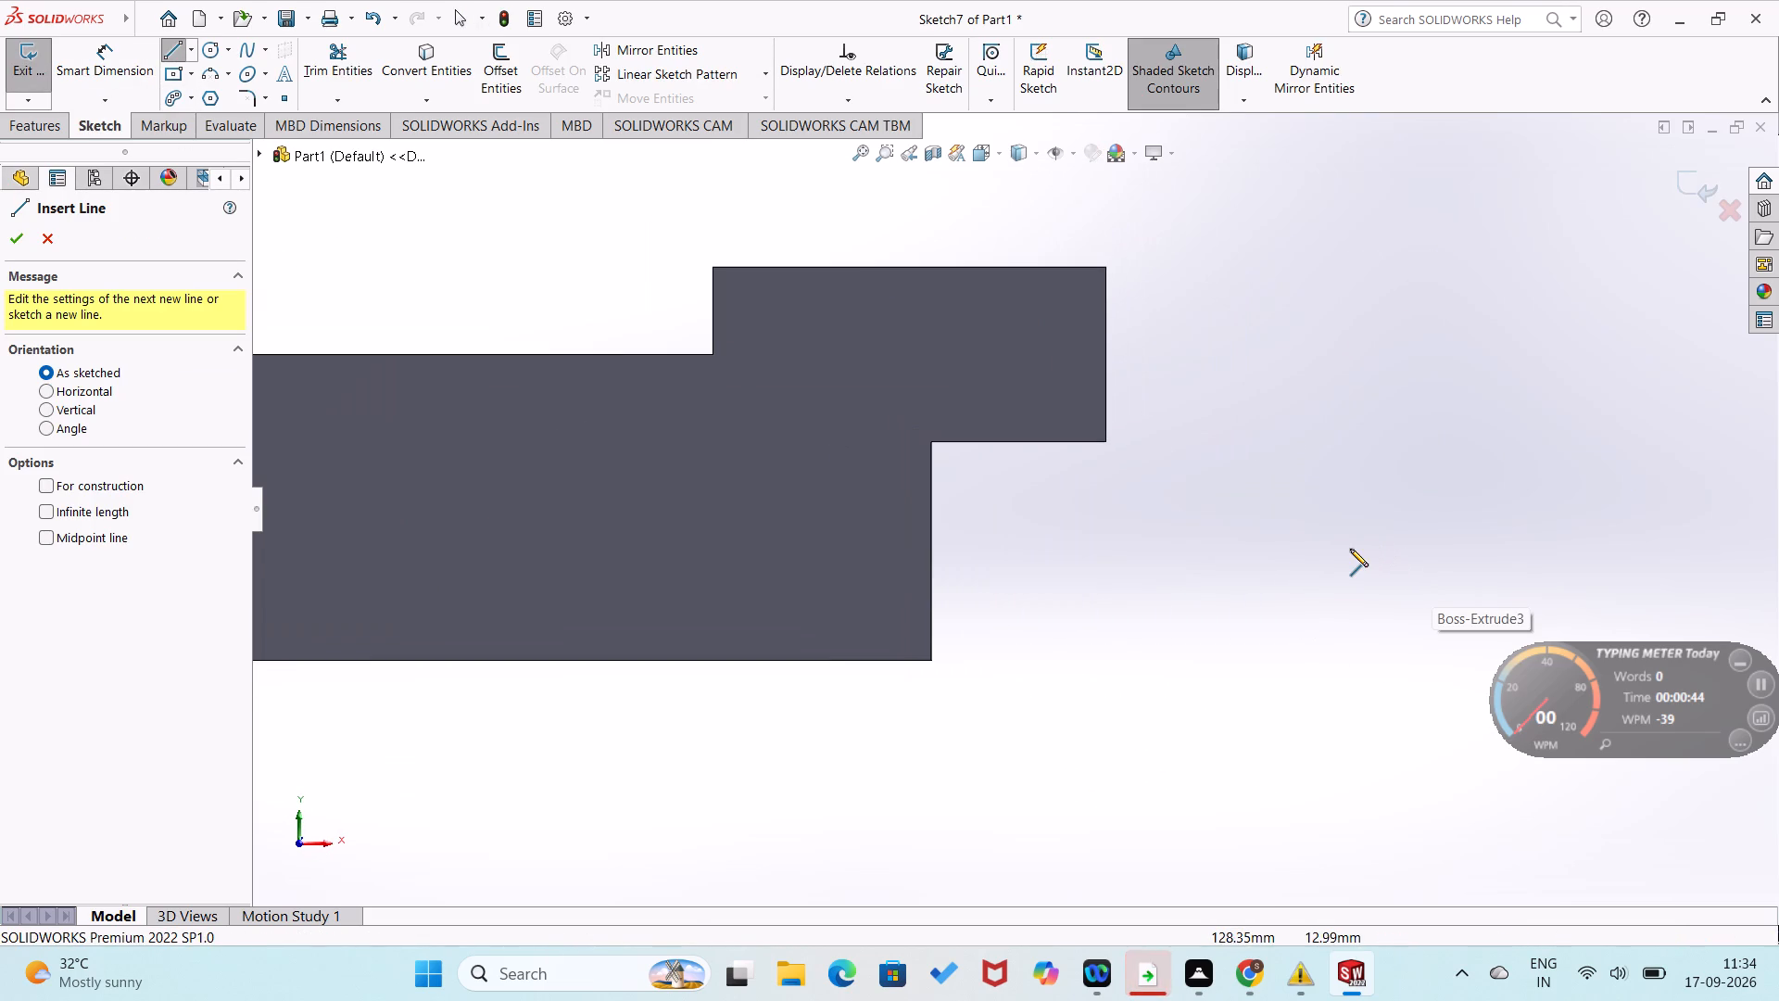
scroll(1350, 549, down, 1)
click(1352, 580)
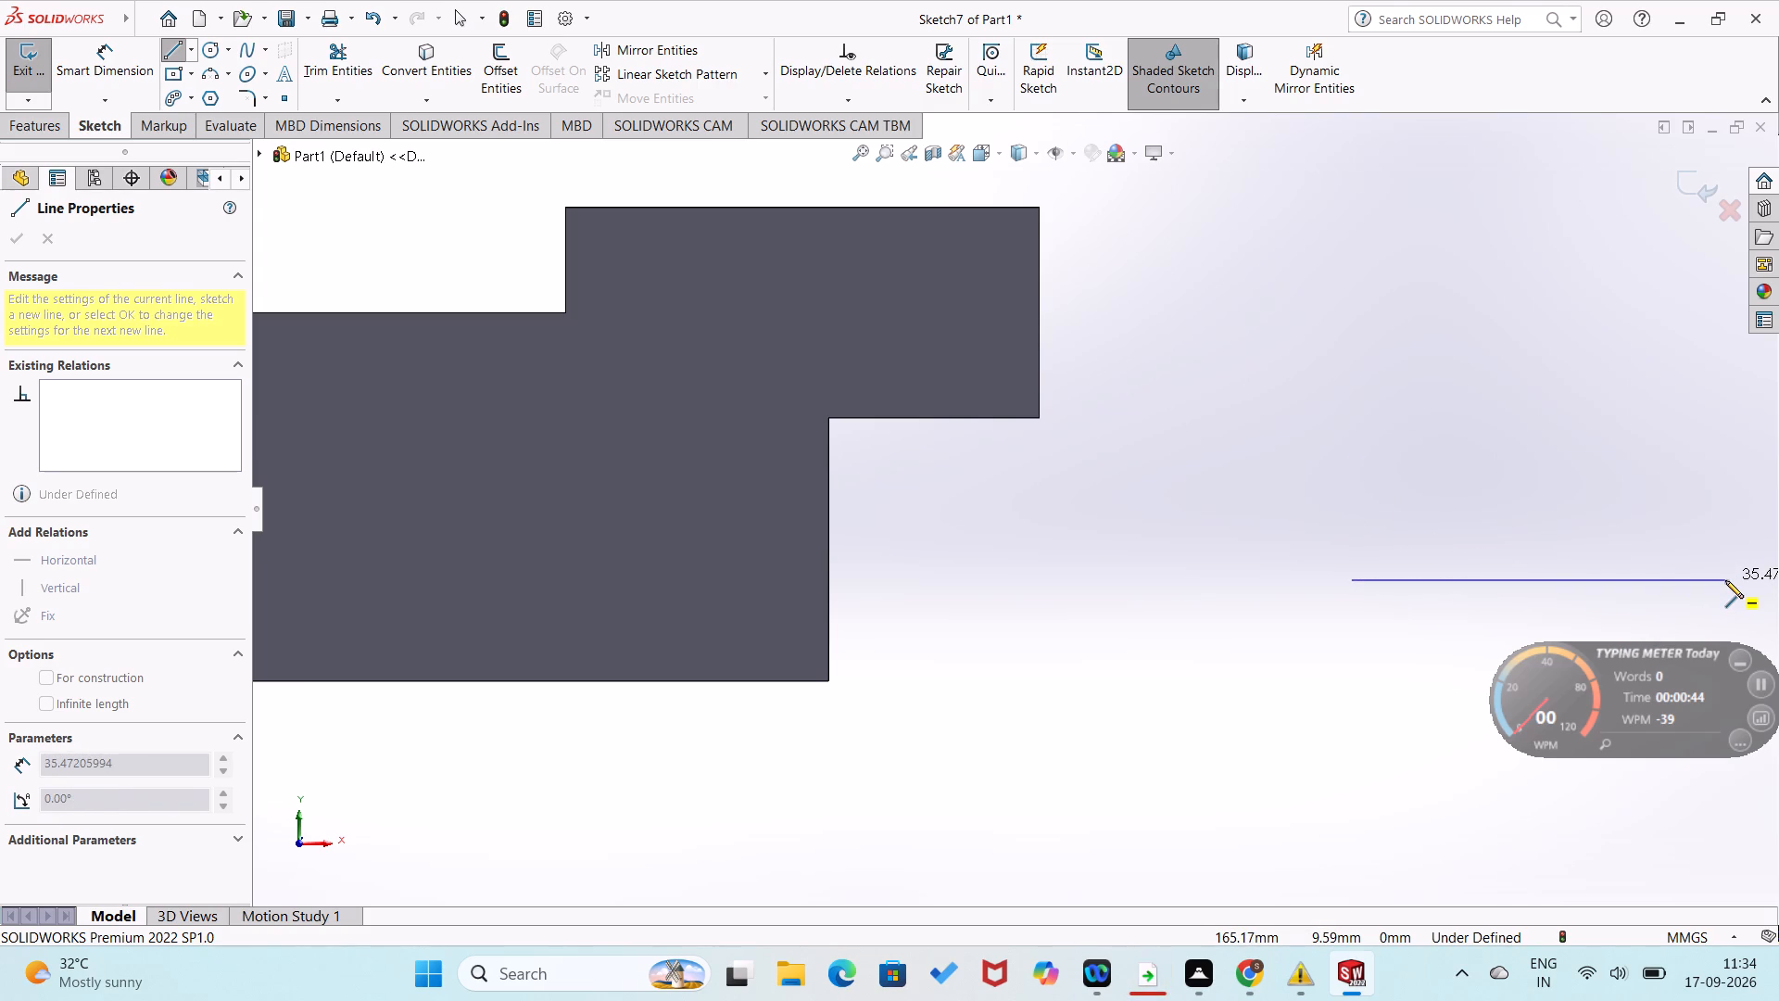
click(1750, 582)
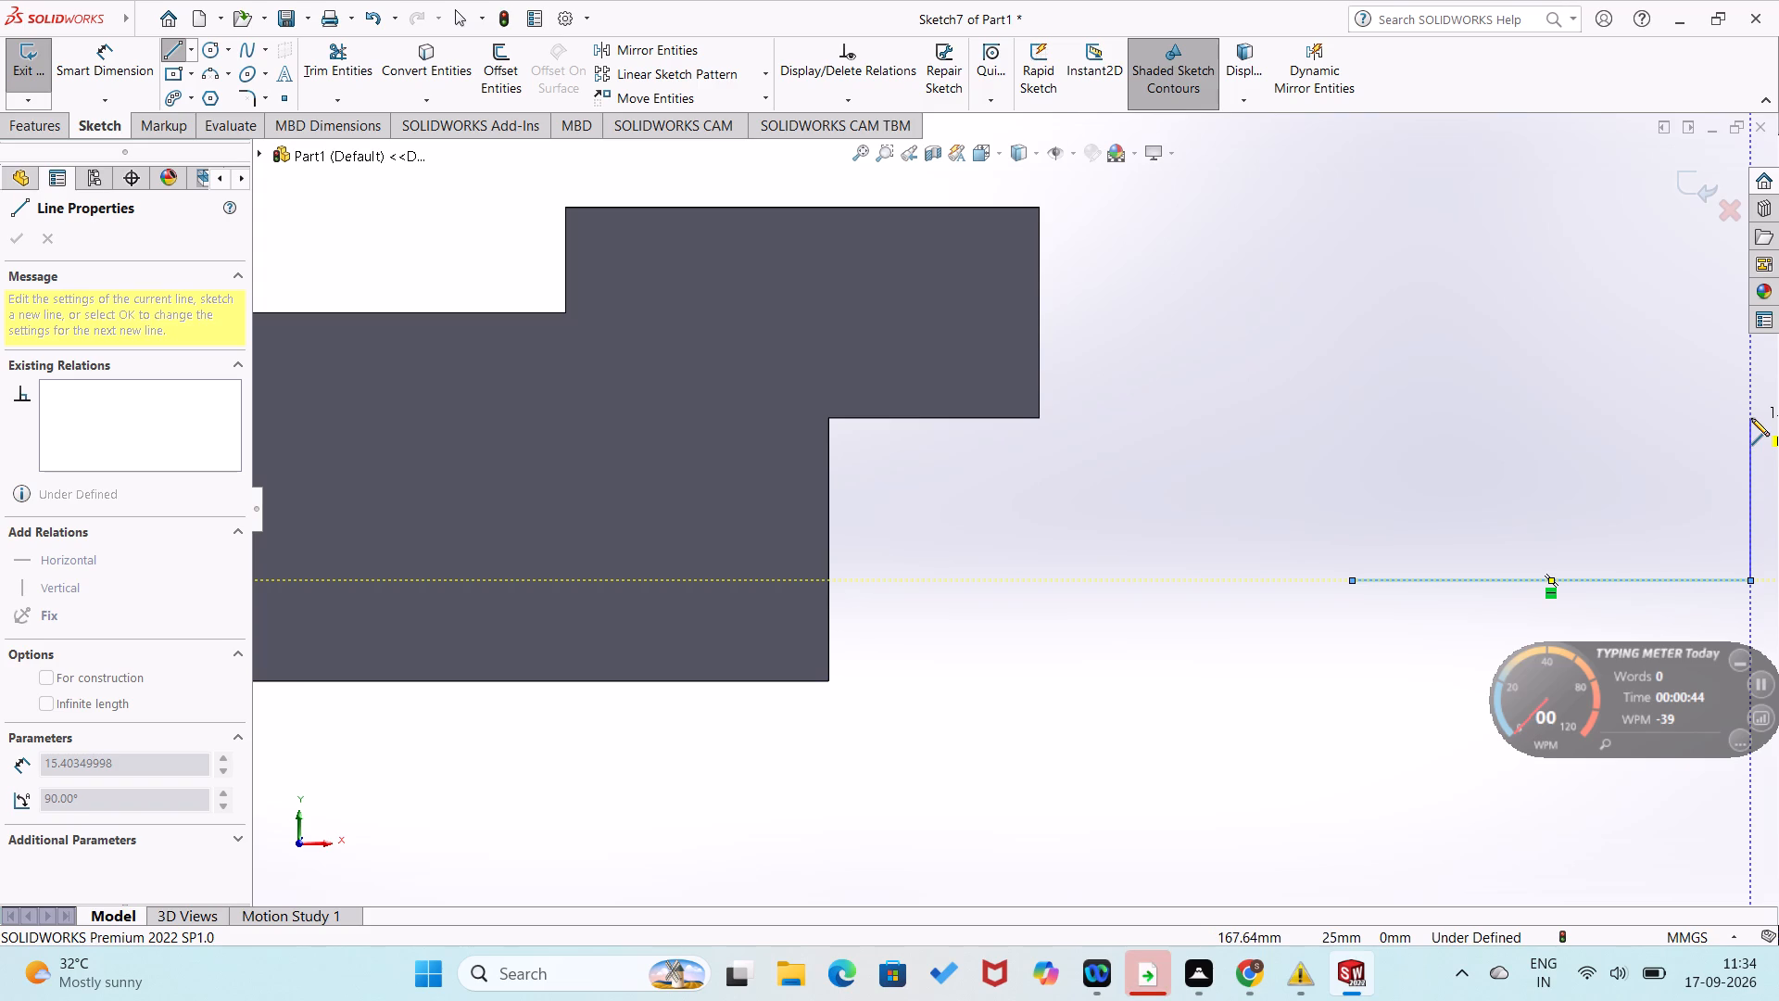
click(1750, 351)
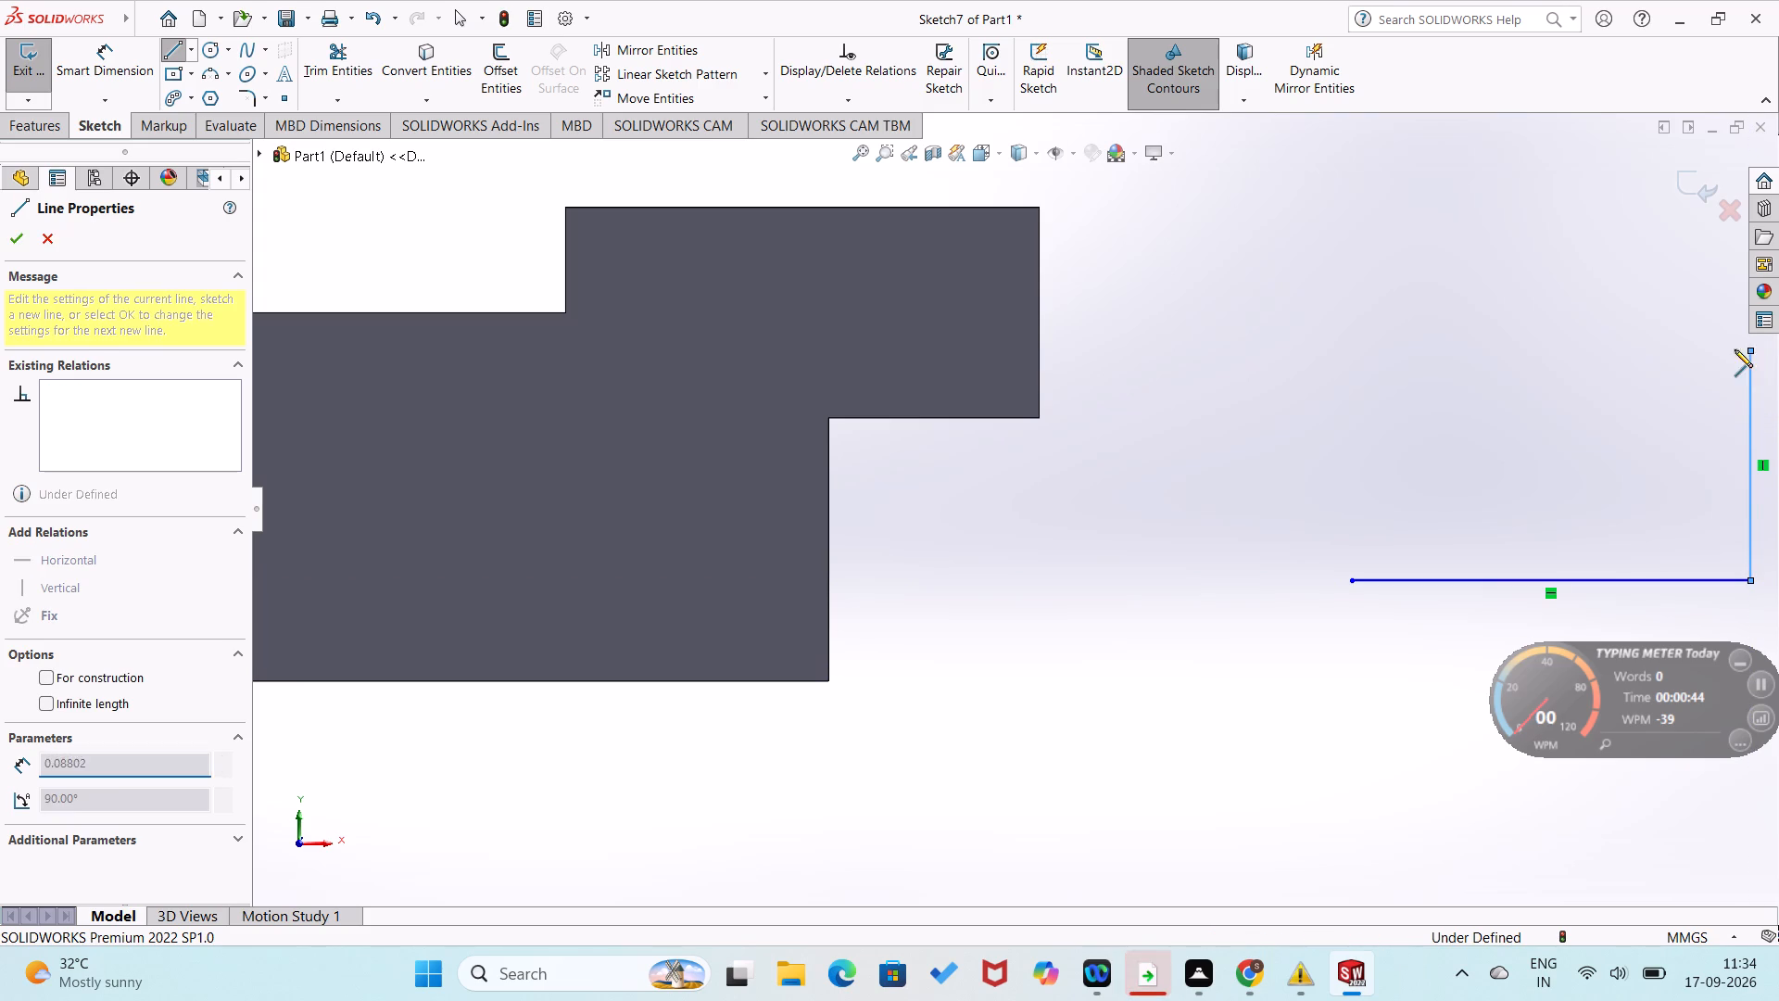
click(1683, 348)
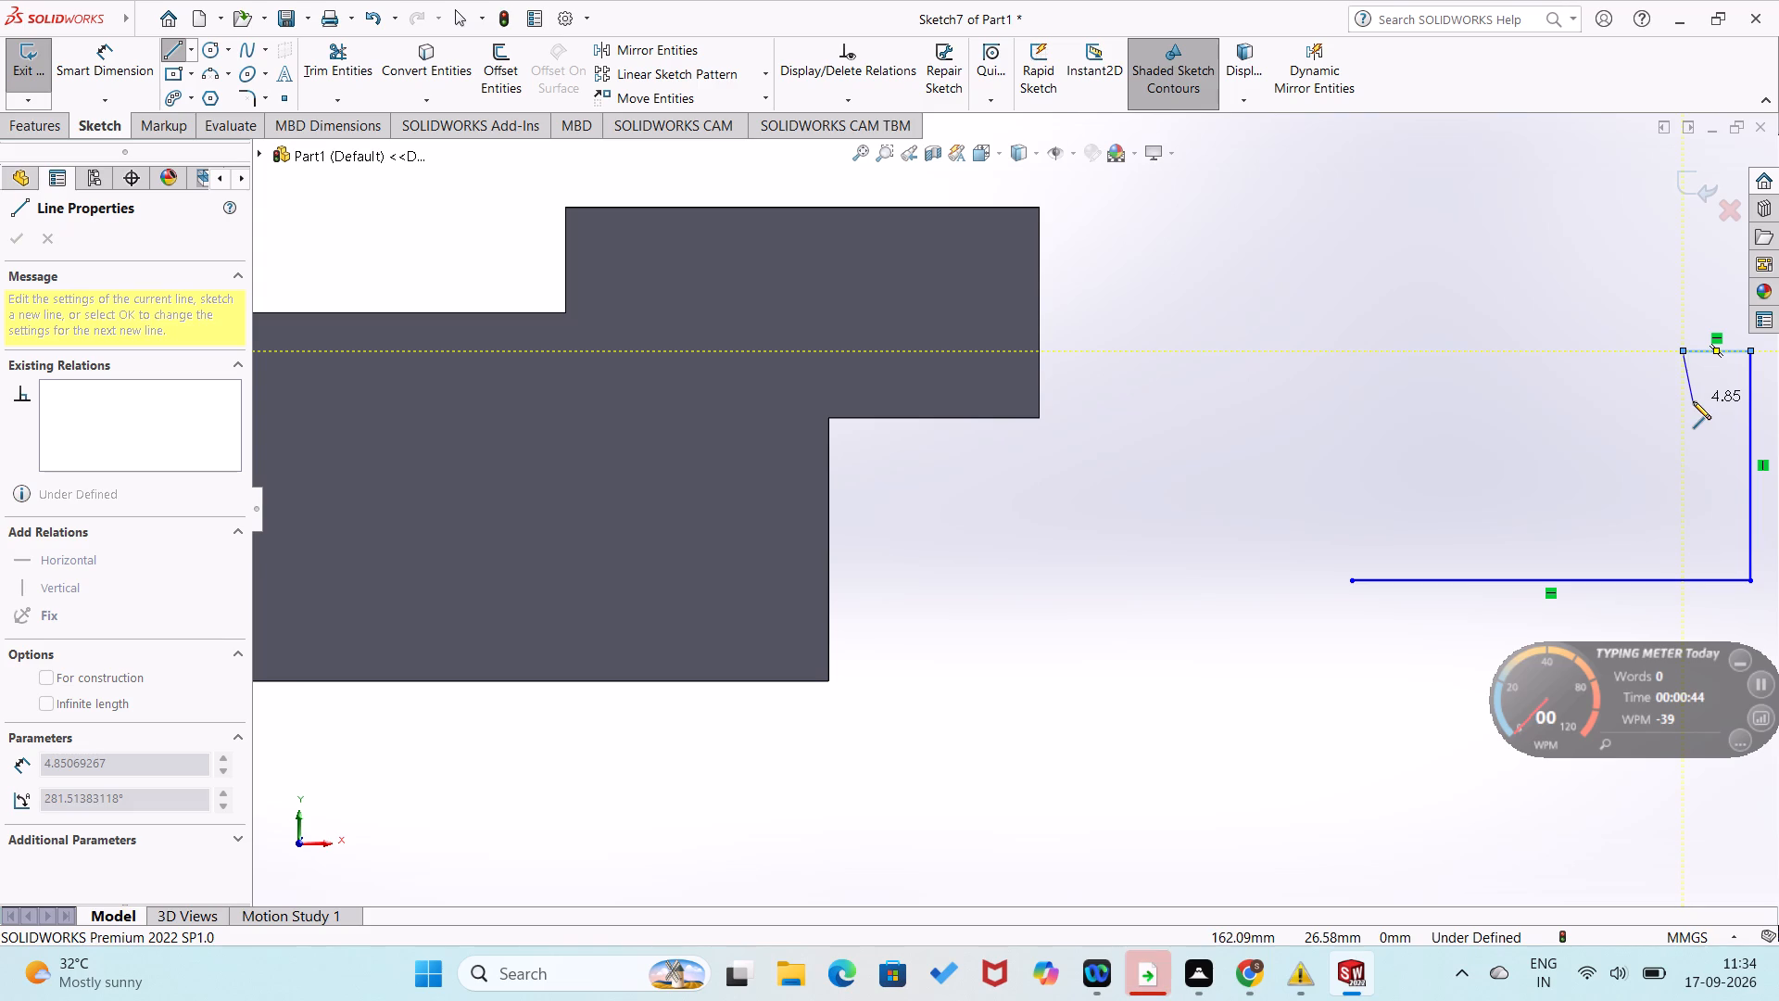
Continue the outline with a short drop, a diagonal, a small raised block and a nearly level line, closing it at the base's start.
click(1682, 401)
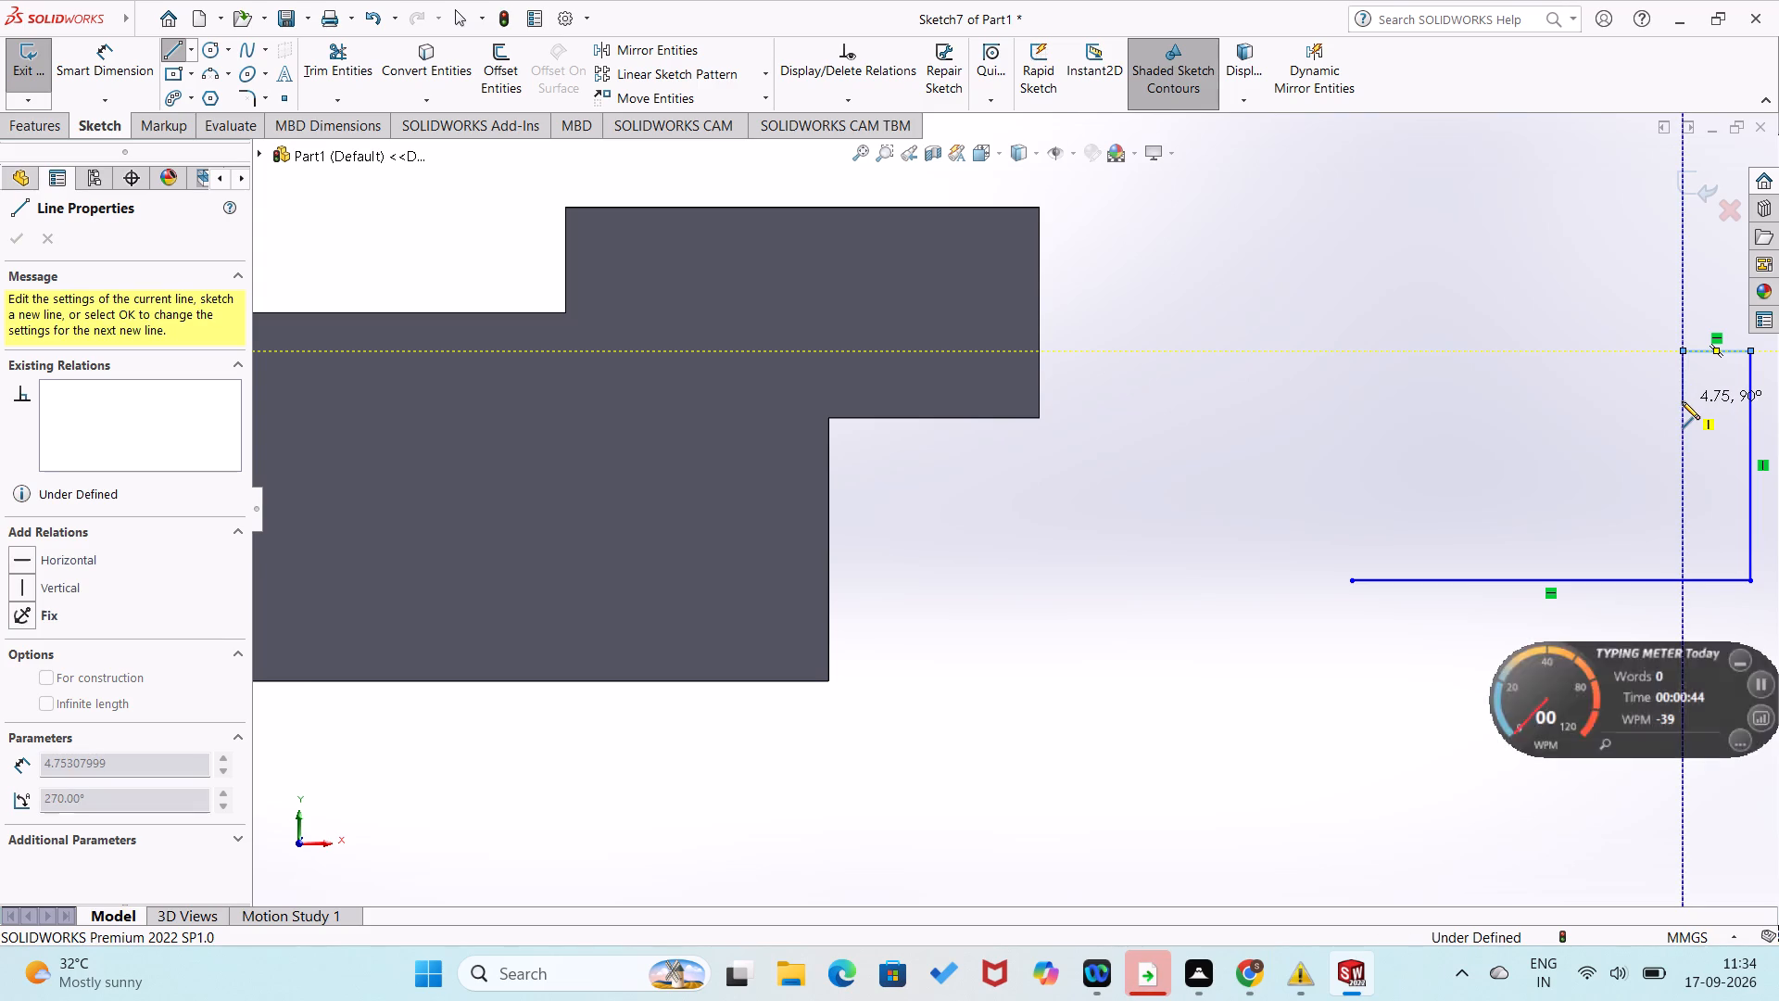
click(1626, 442)
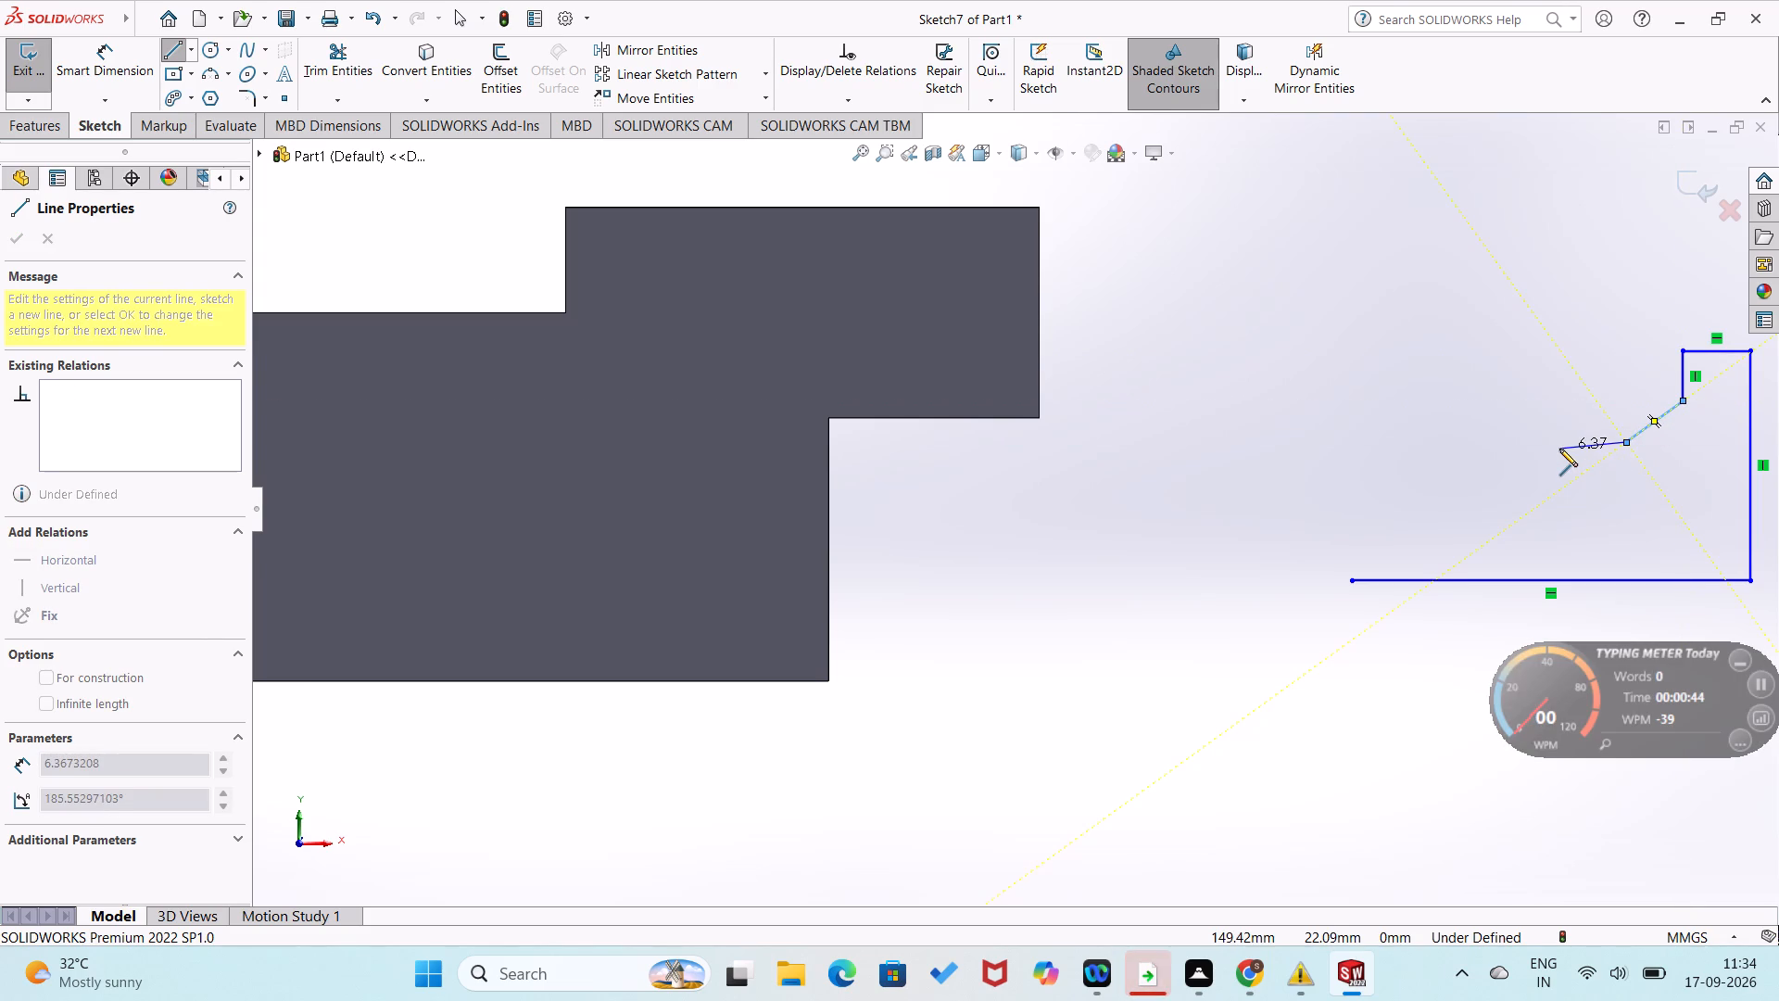
click(1627, 383)
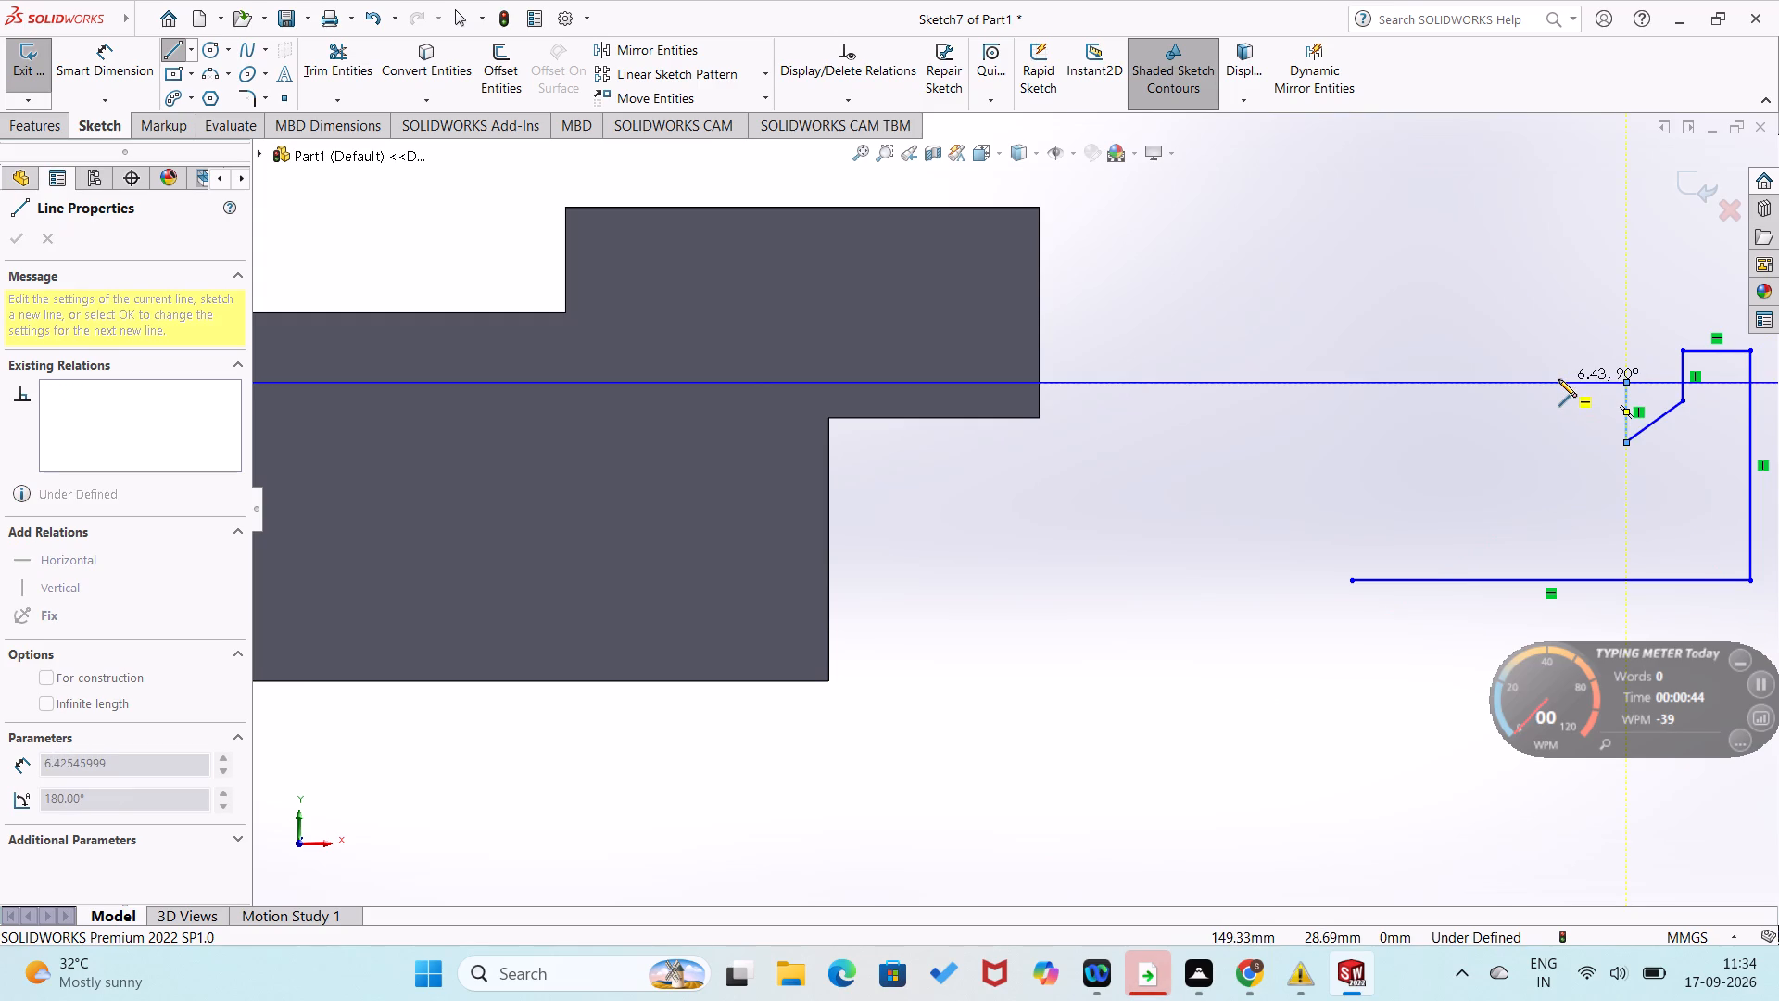
click(1558, 379)
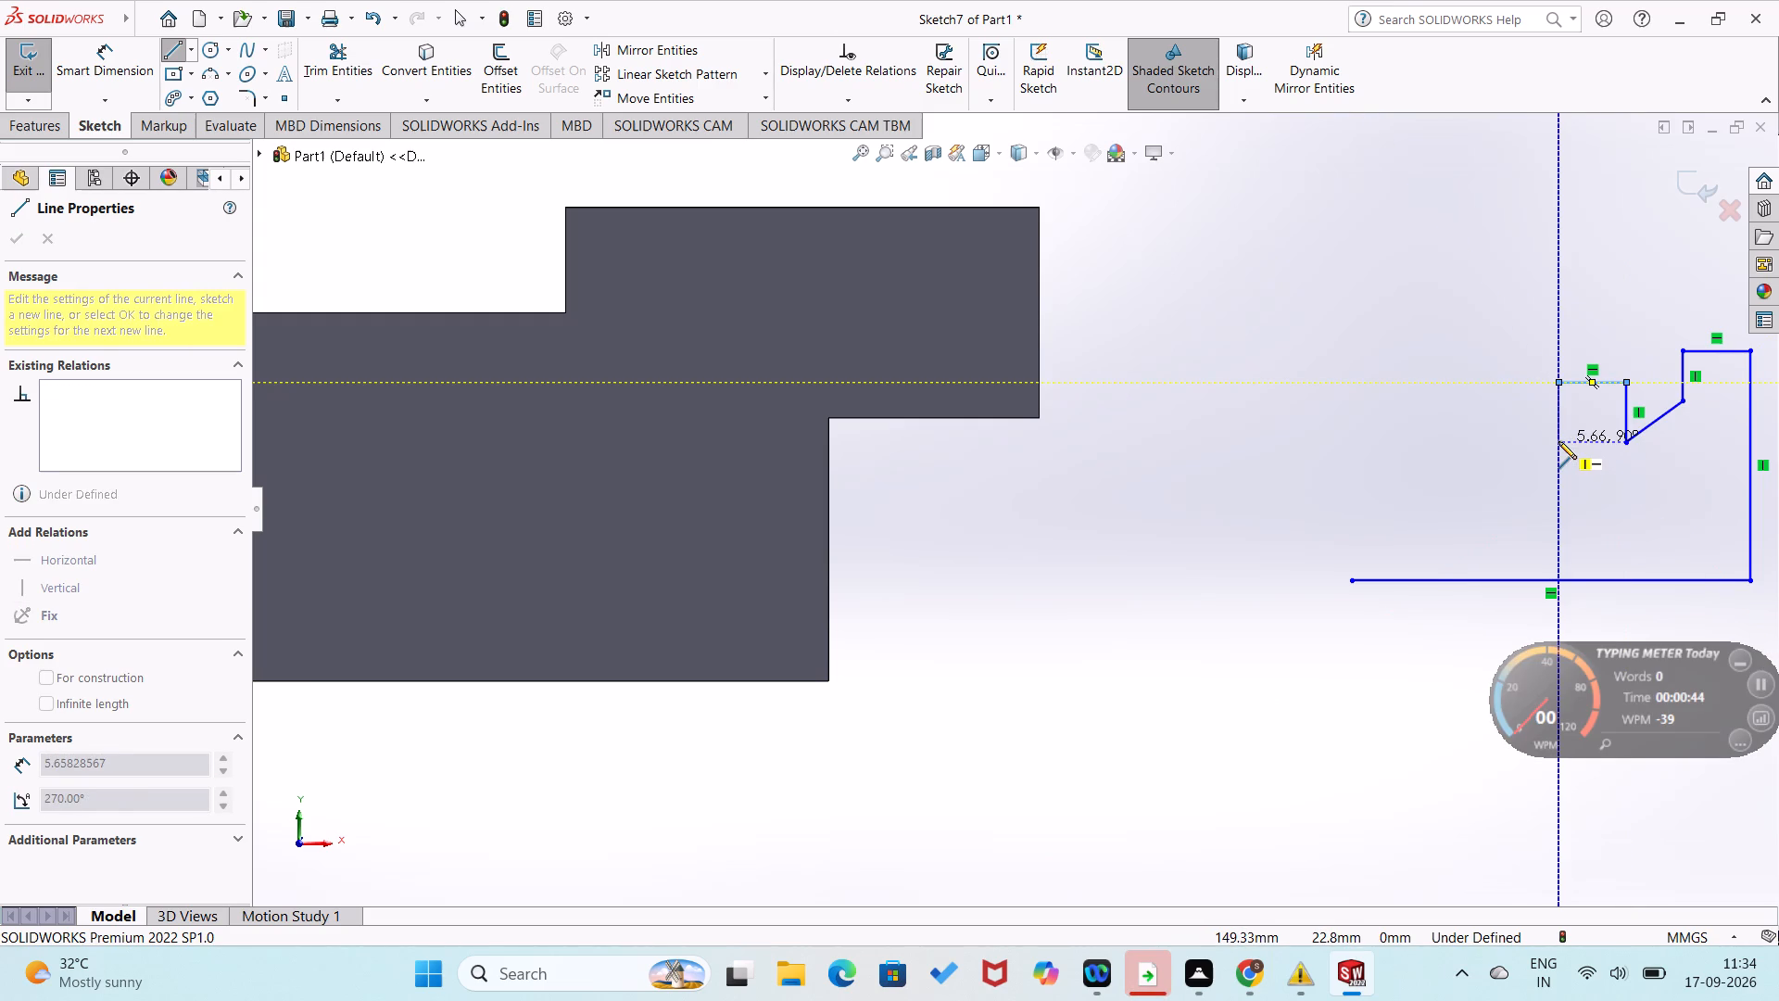
click(1558, 441)
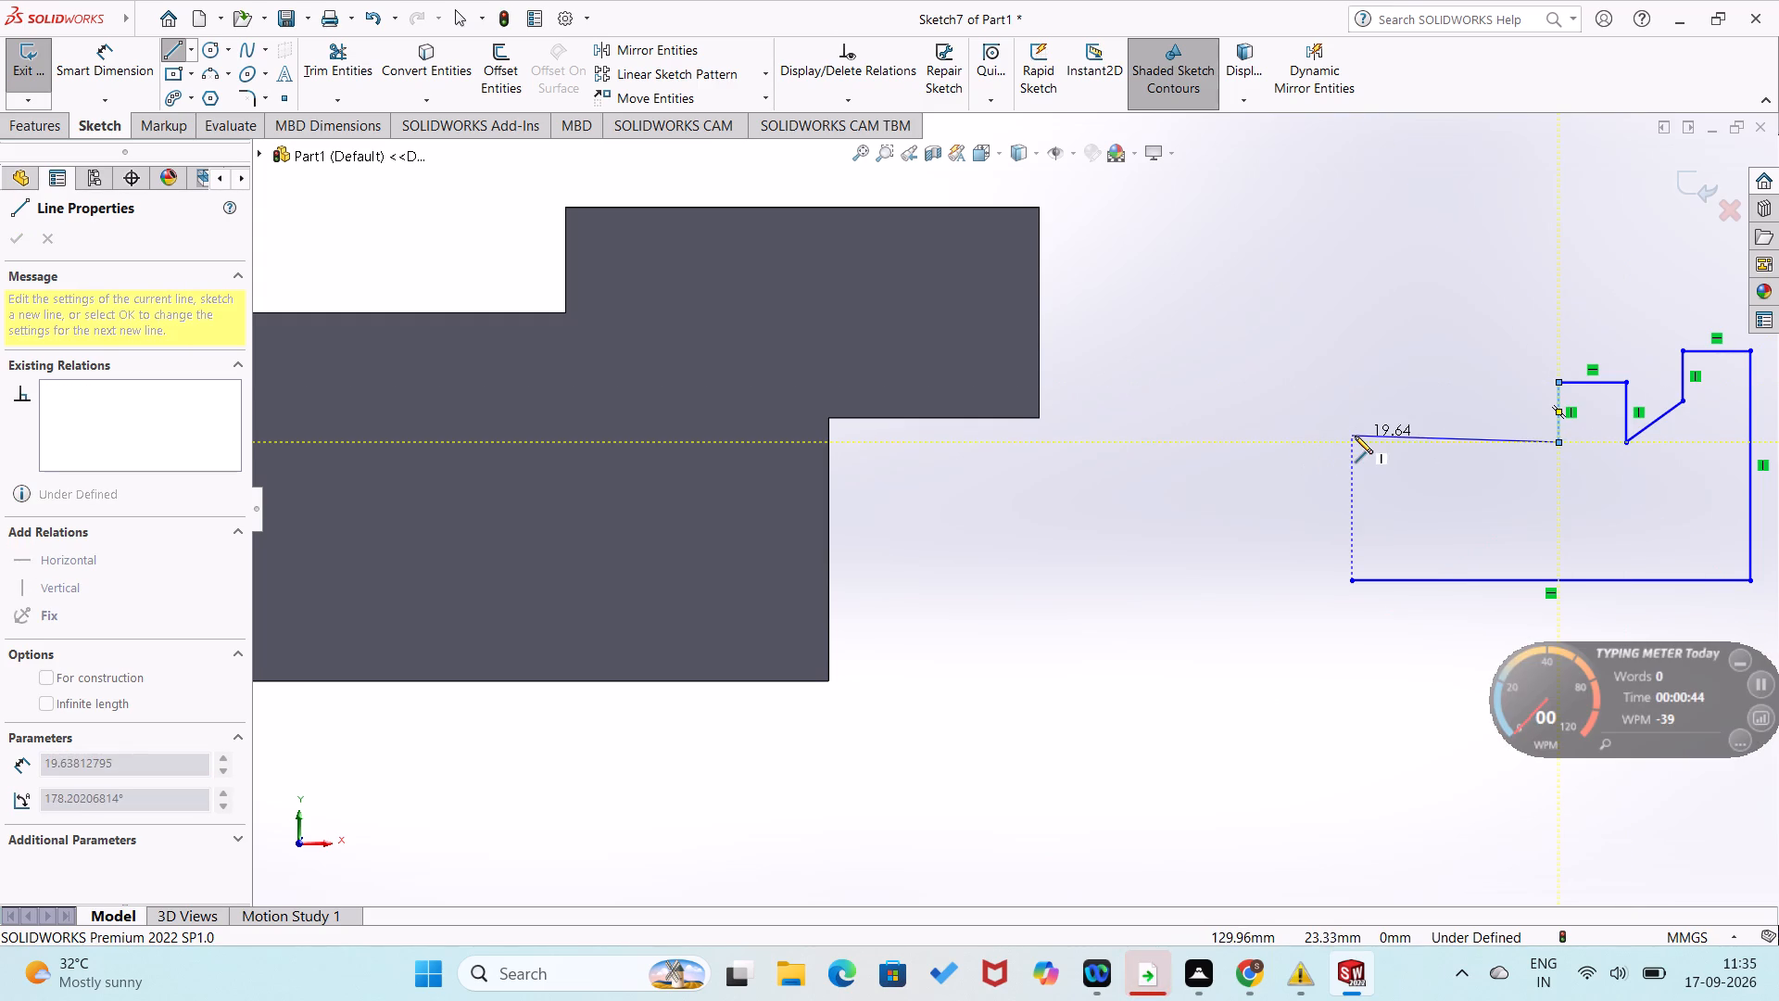
click(1355, 436)
click(1351, 577)
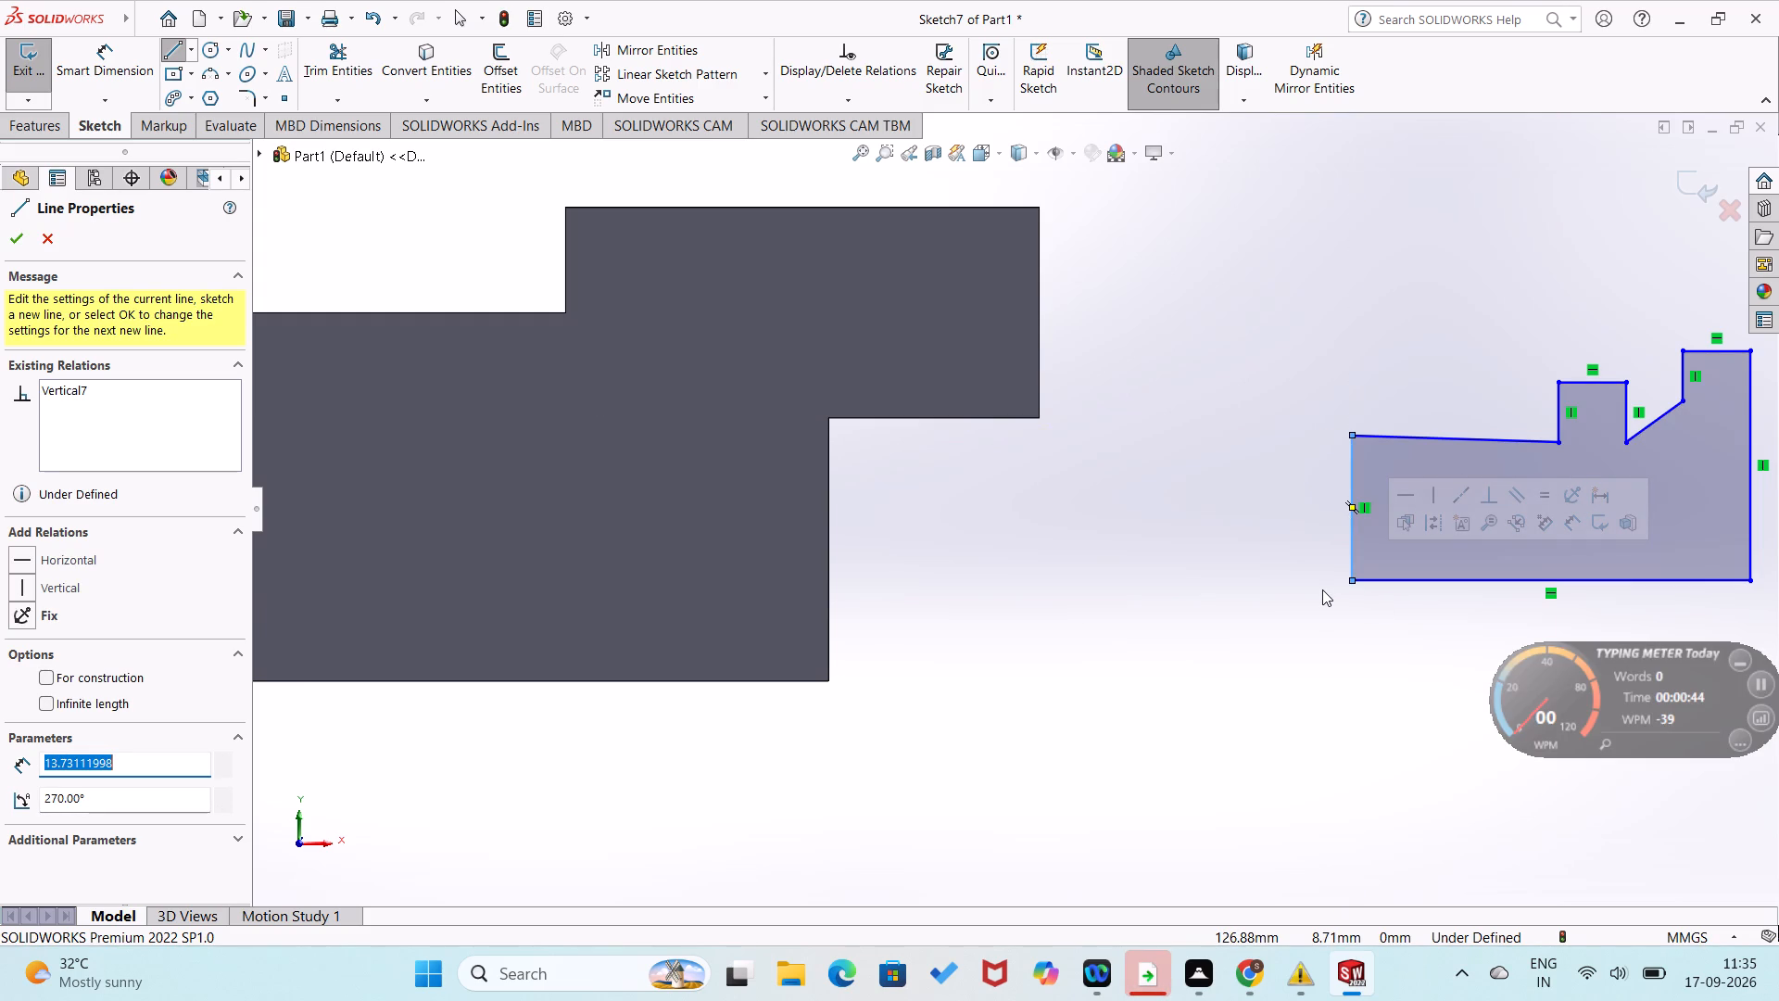
Dimension the new profile's base line as 150 mm.
right_drag(1293, 622, 1282, 385)
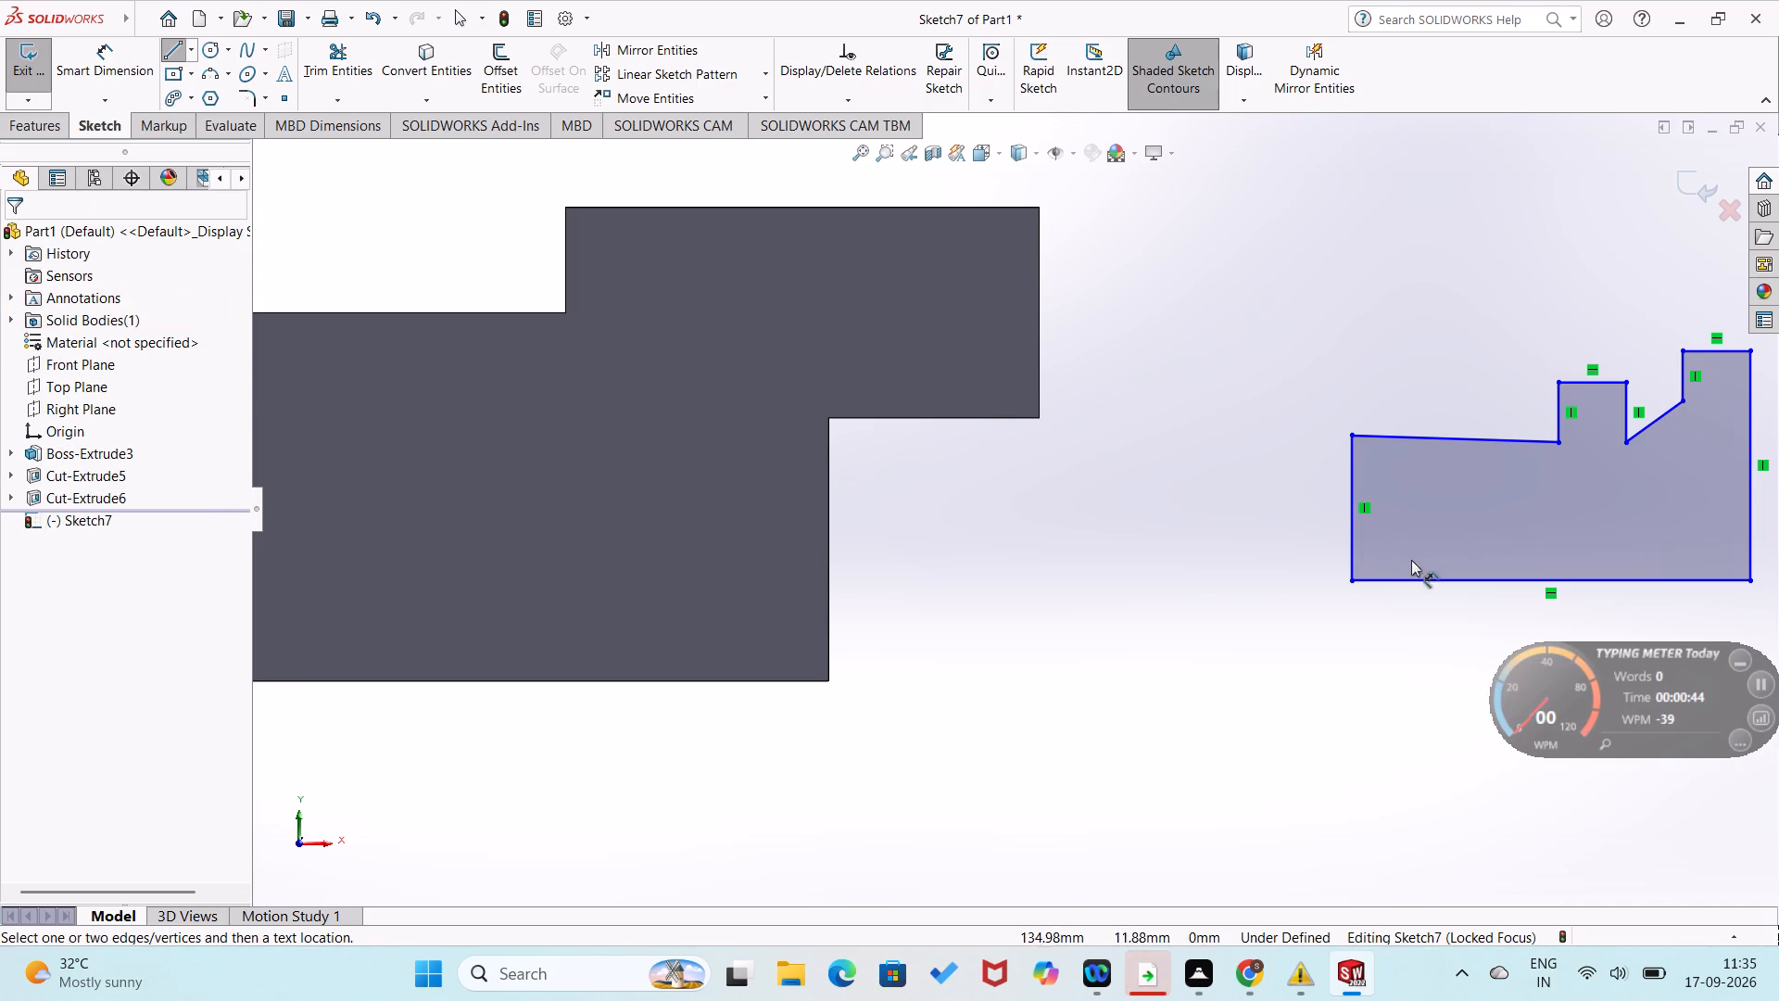
click(1426, 580)
click(1442, 635)
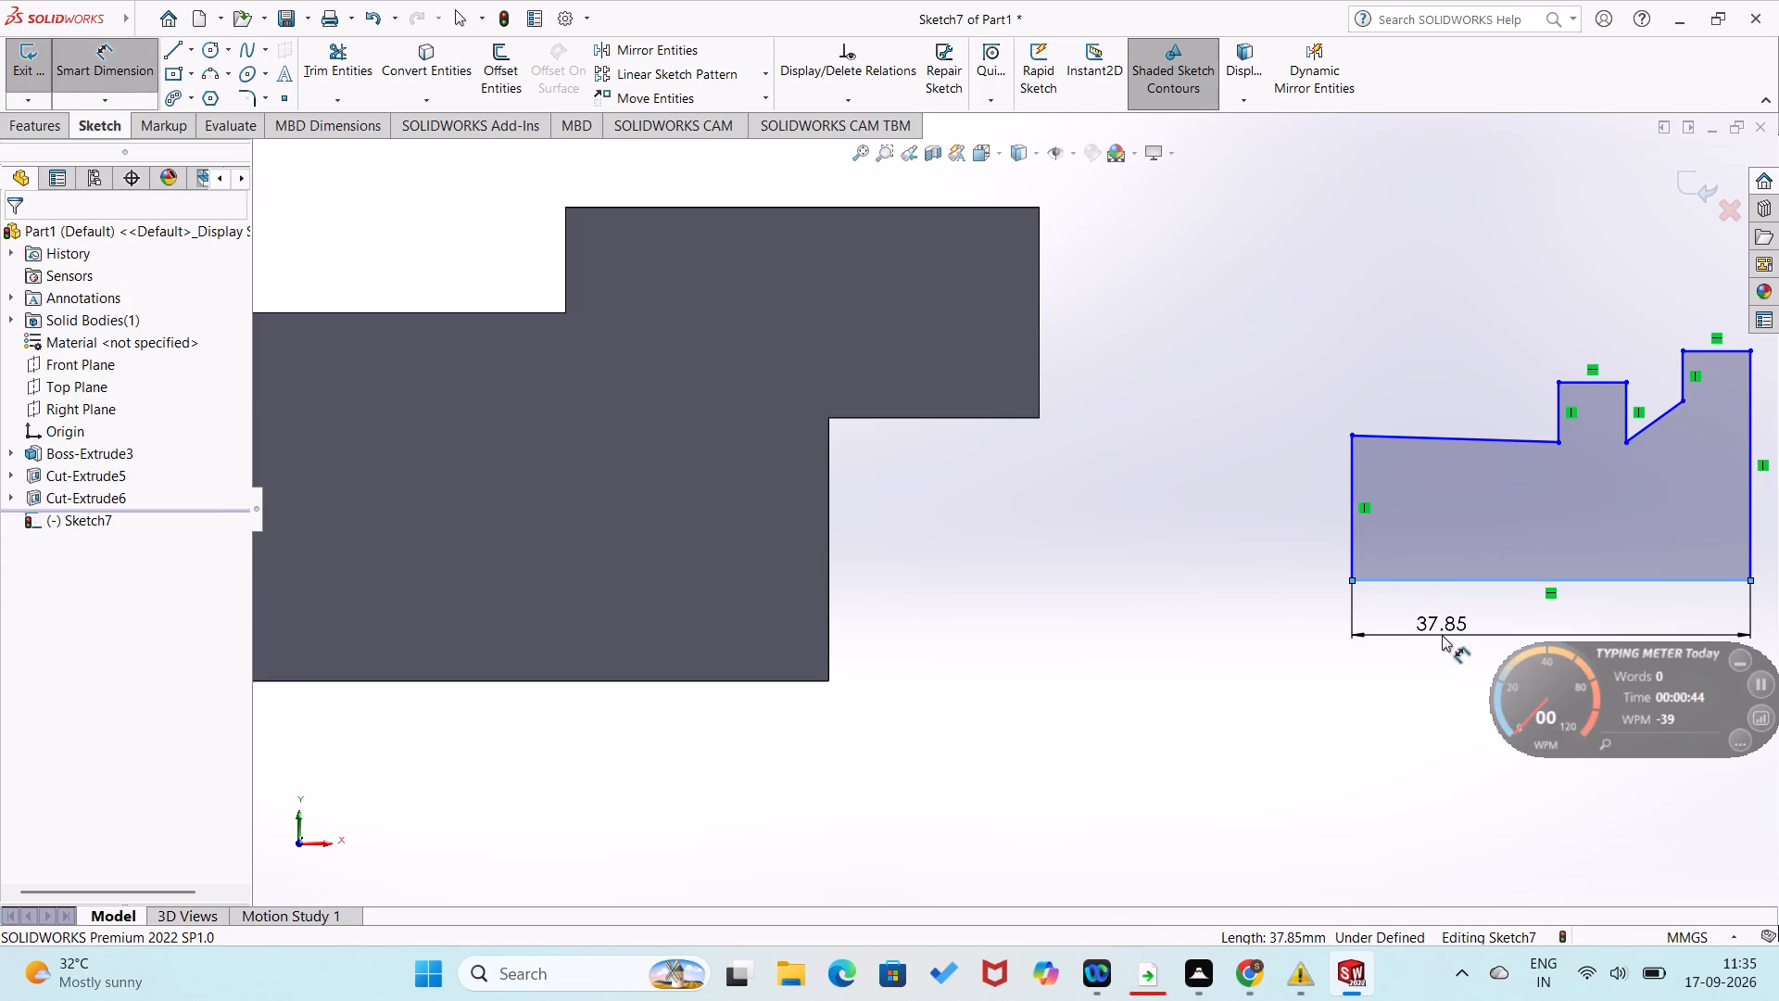
text(165)
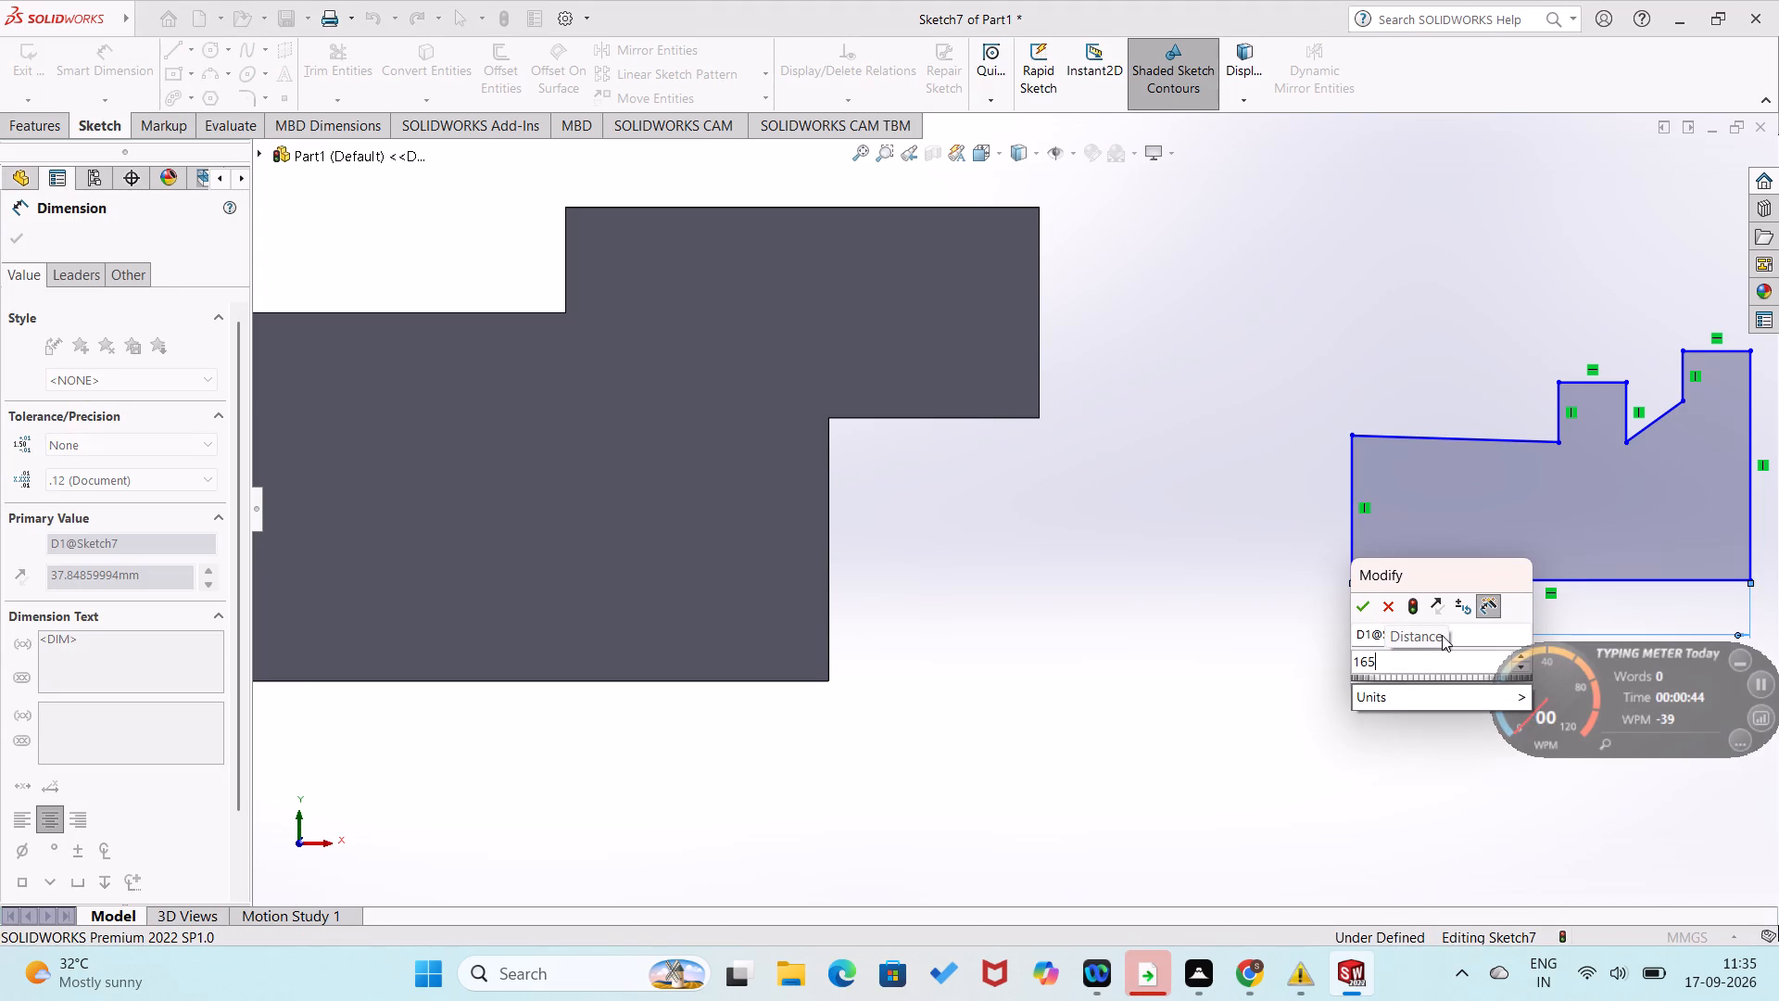
key(BackSpace)
key(BackSpace)
text(50)
key(Return)
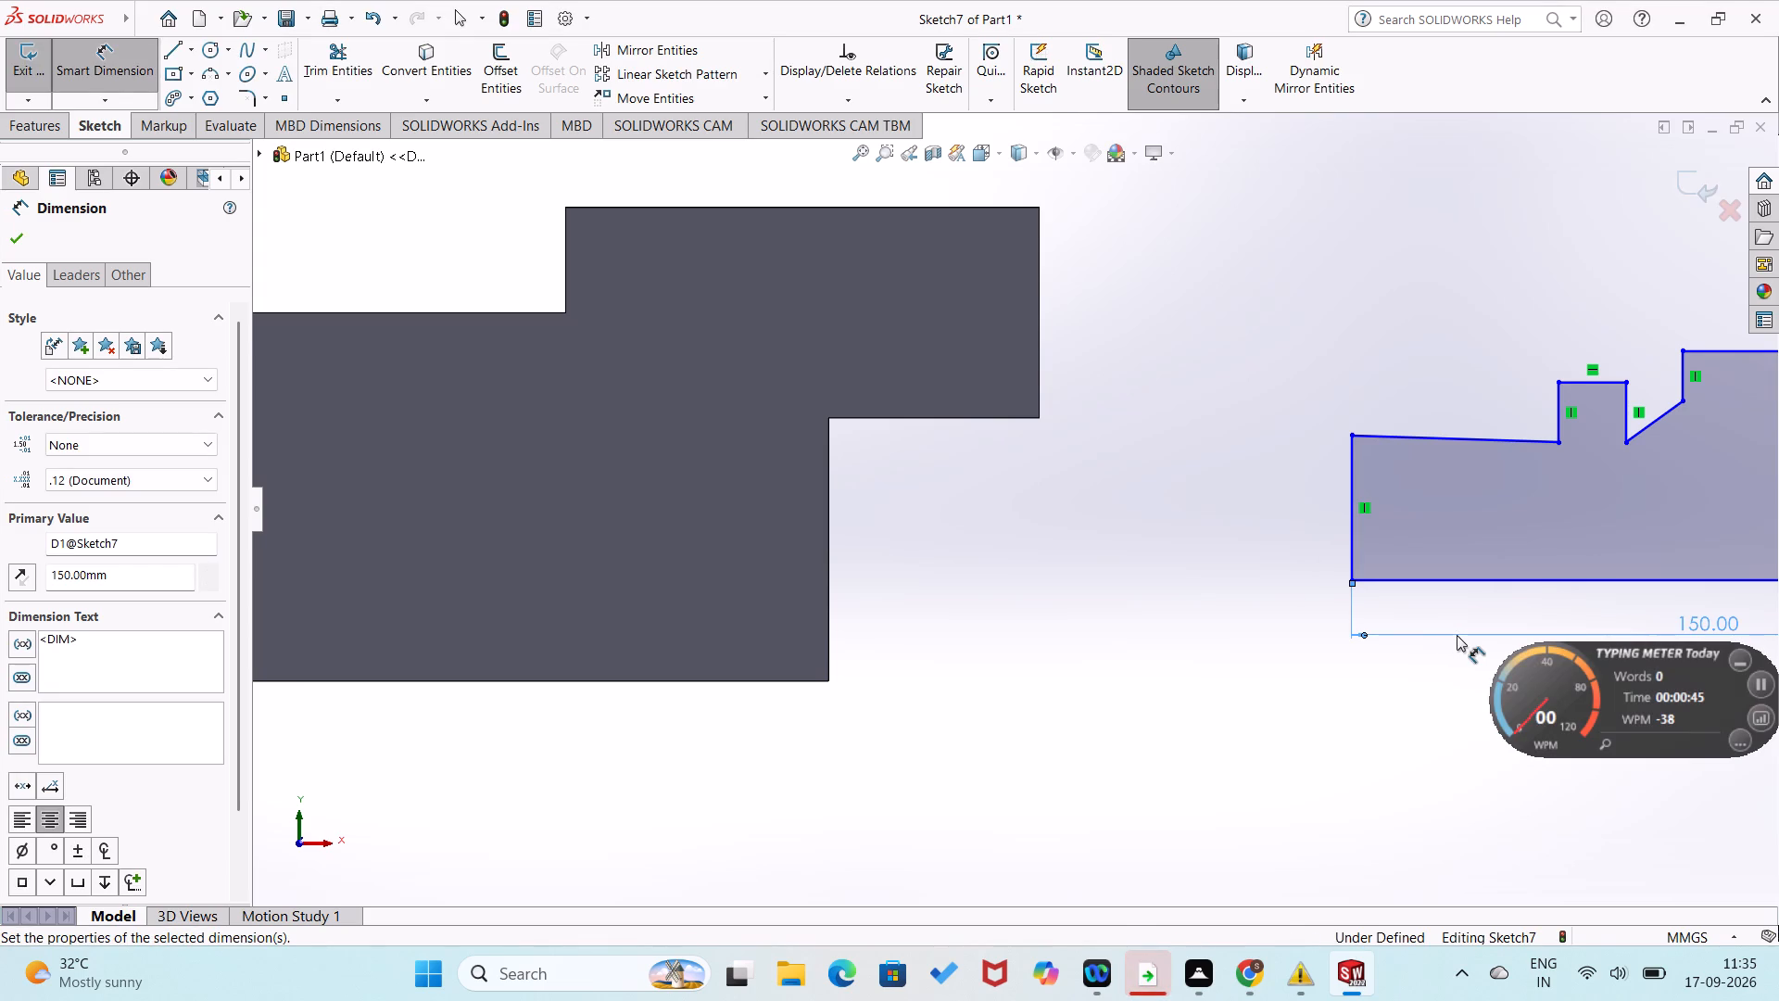
Dimension the height of the profile's tall vertical line at its +X end as 65 mm.
scroll(1457, 635, up, 1)
scroll(1457, 635, down, 2)
scroll(1457, 635, up, 6)
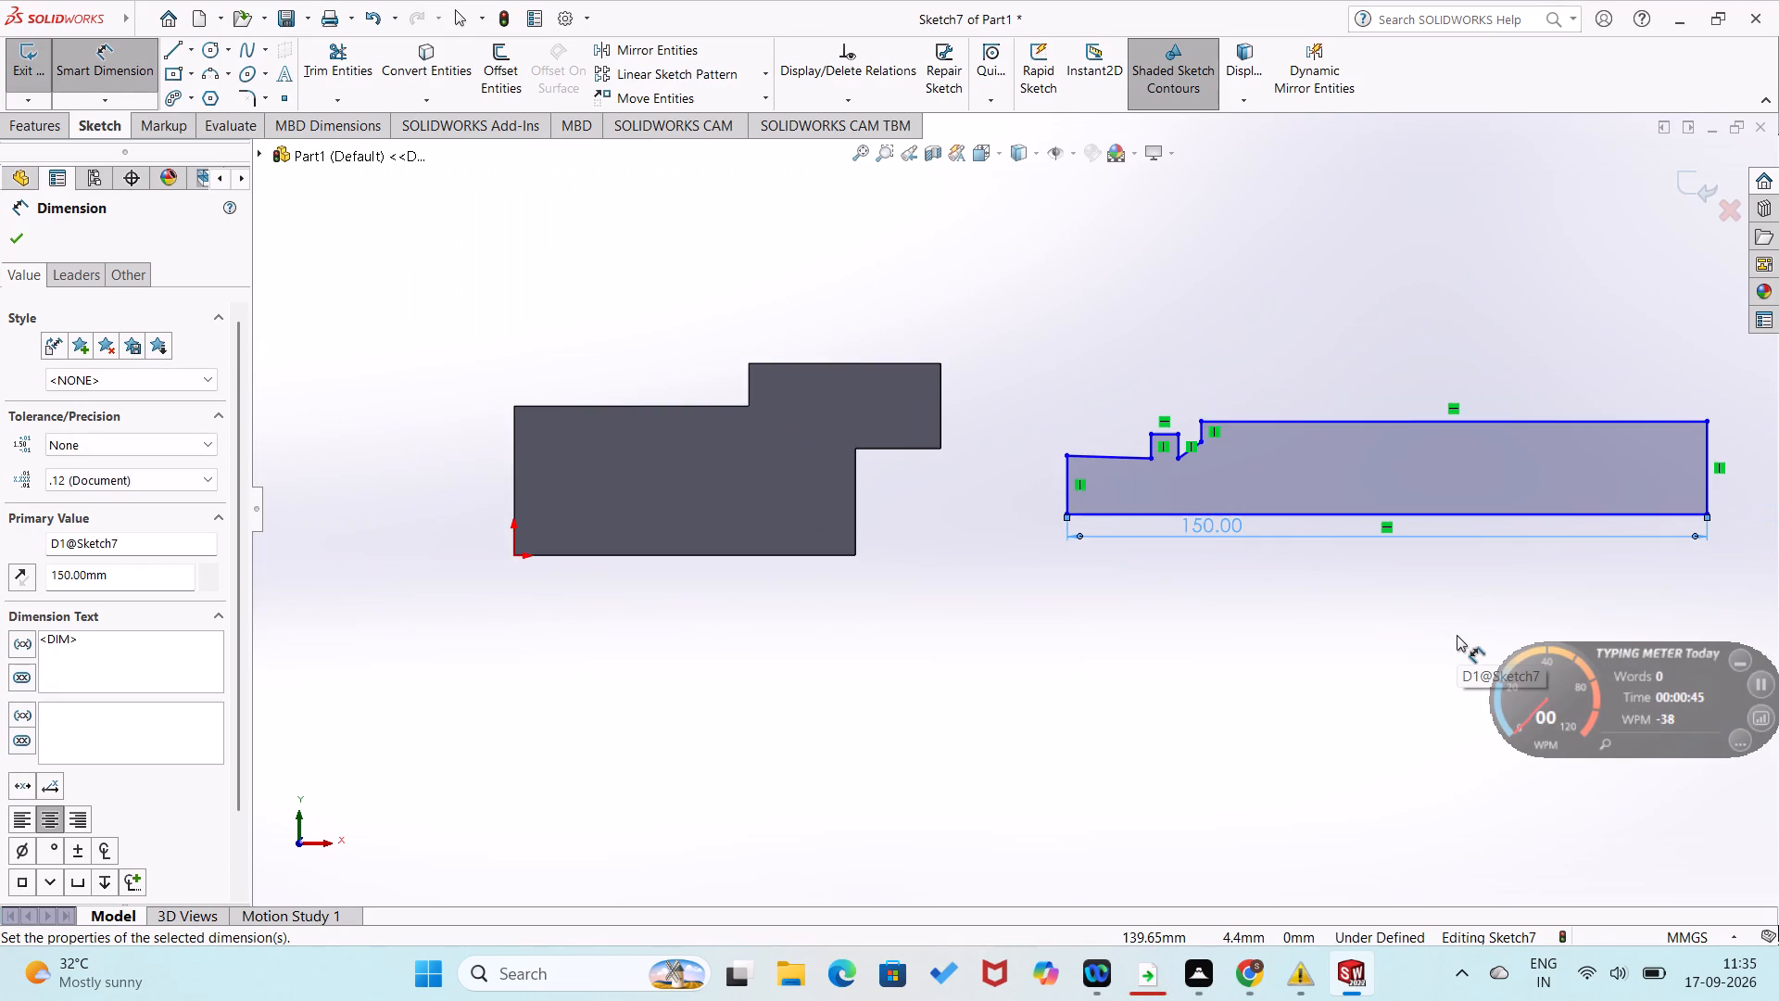
scroll(1457, 635, down, 2)
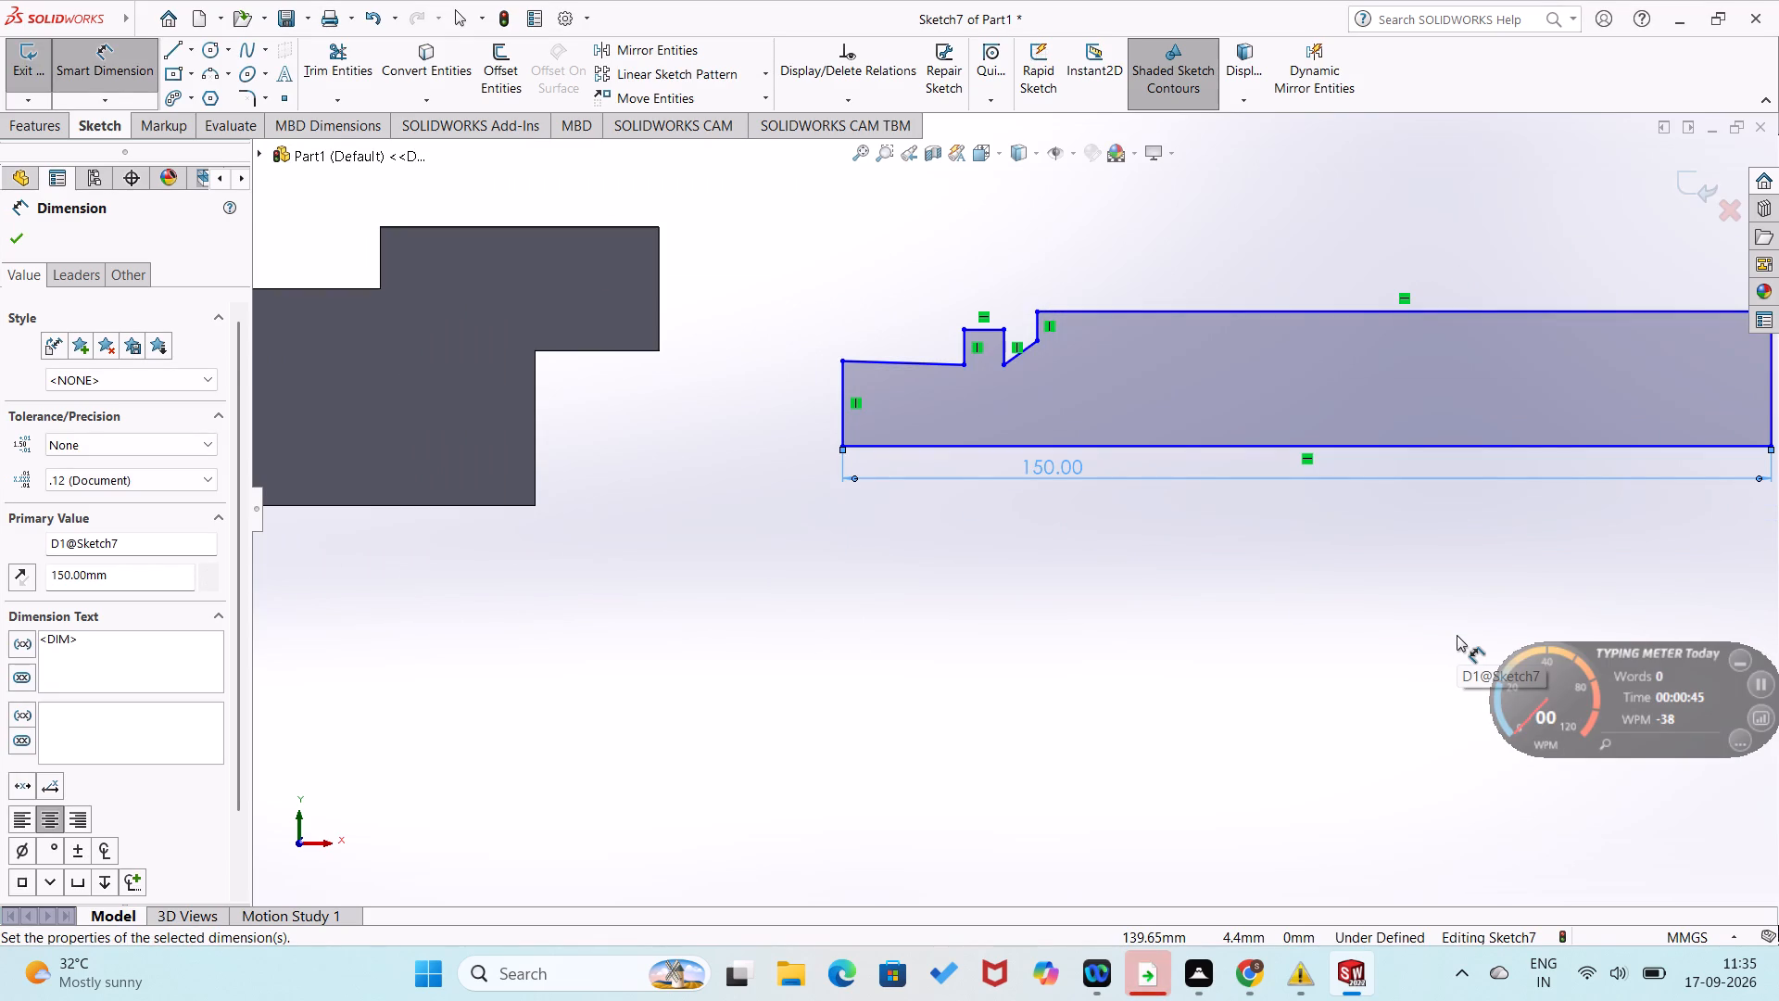
scroll(1473, 619, up, 1)
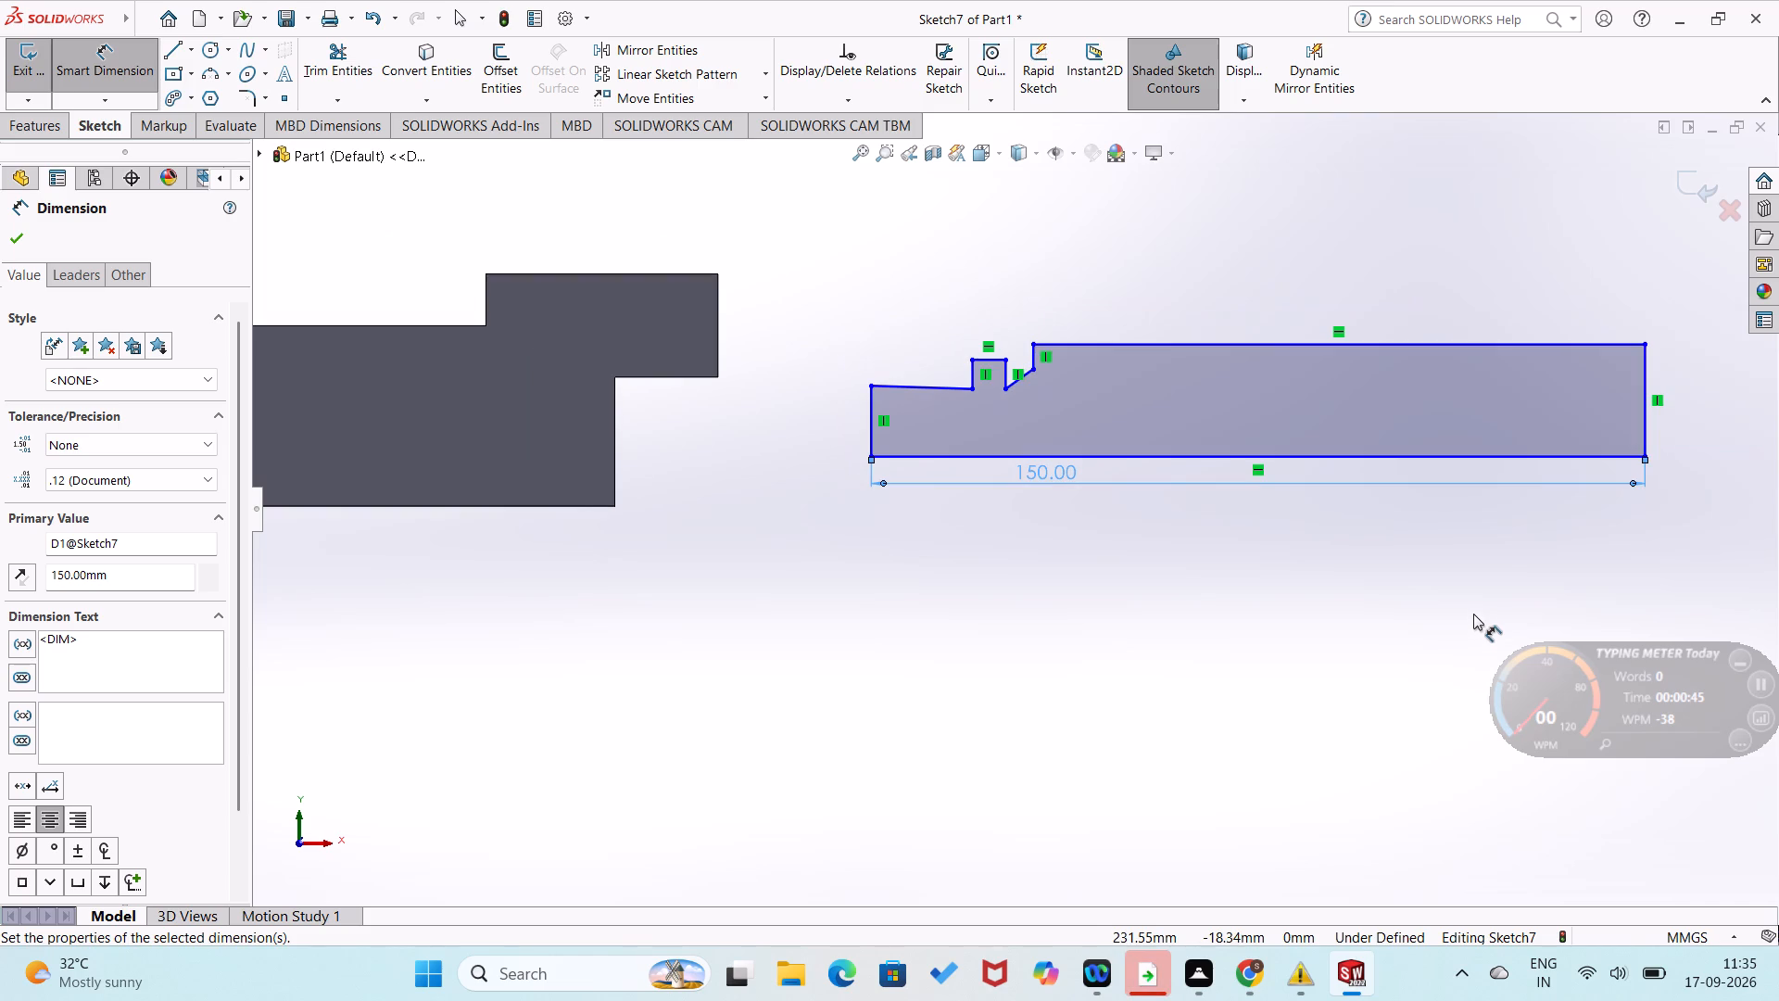
click(1644, 438)
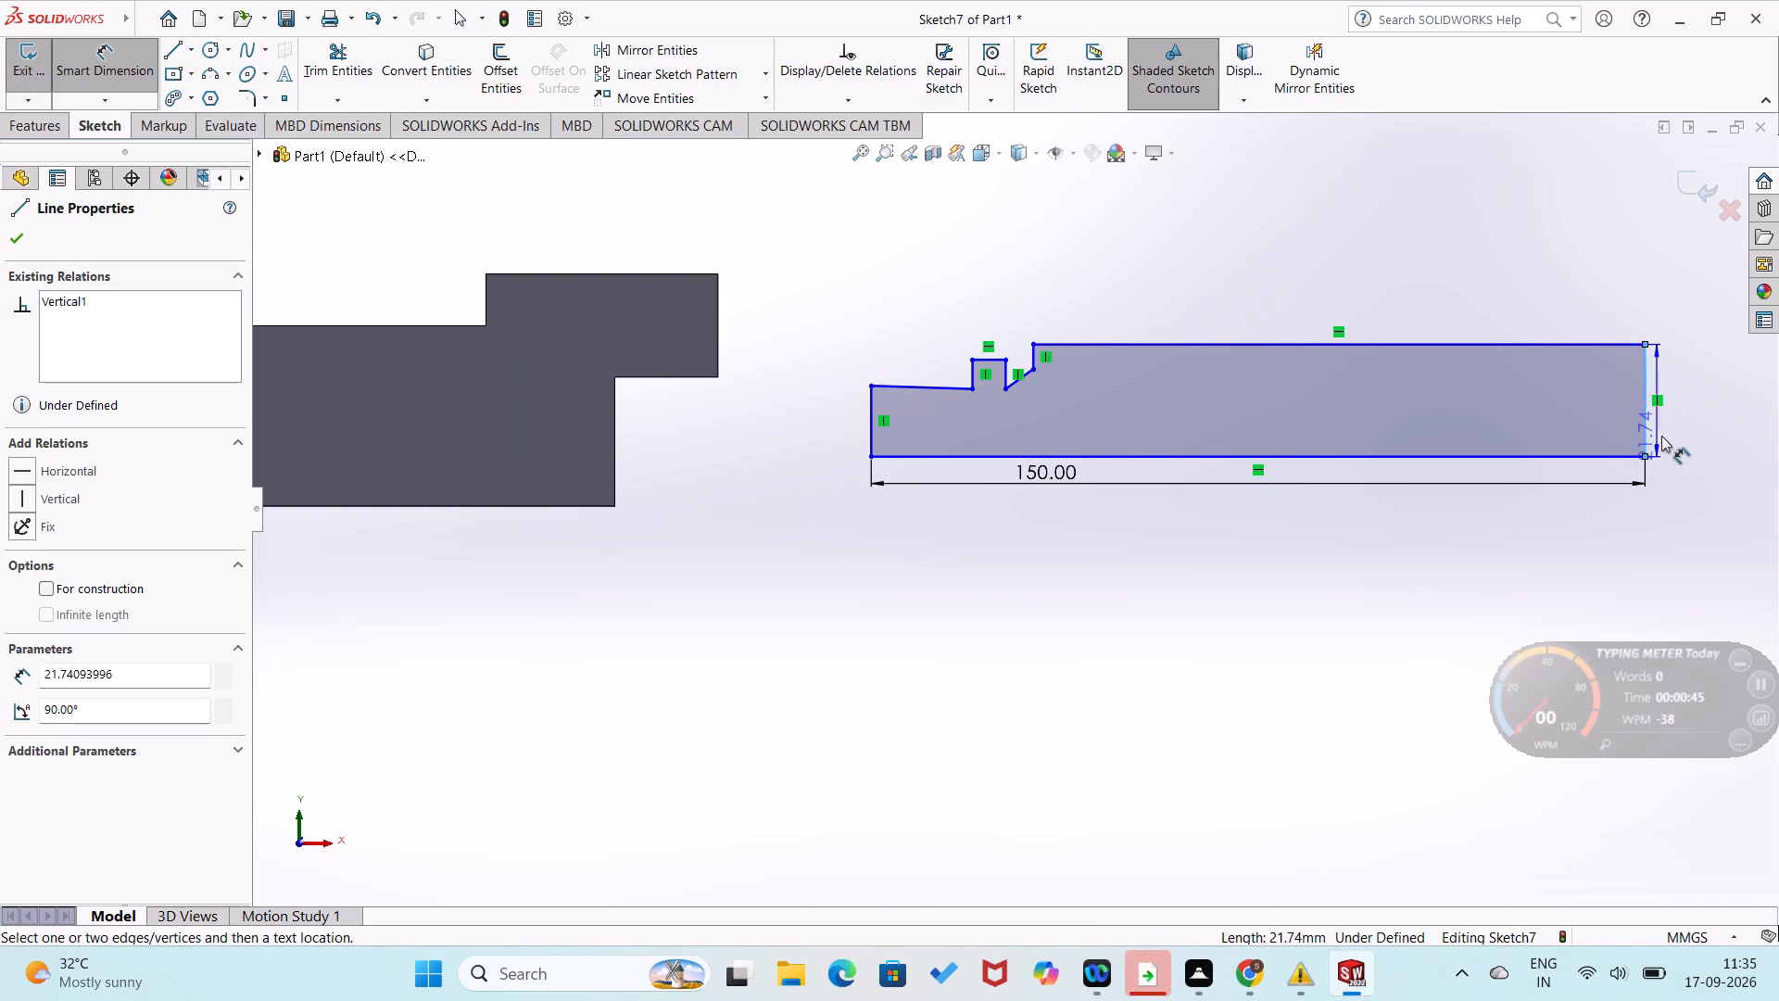
click(1679, 435)
text(65)
key(Return)
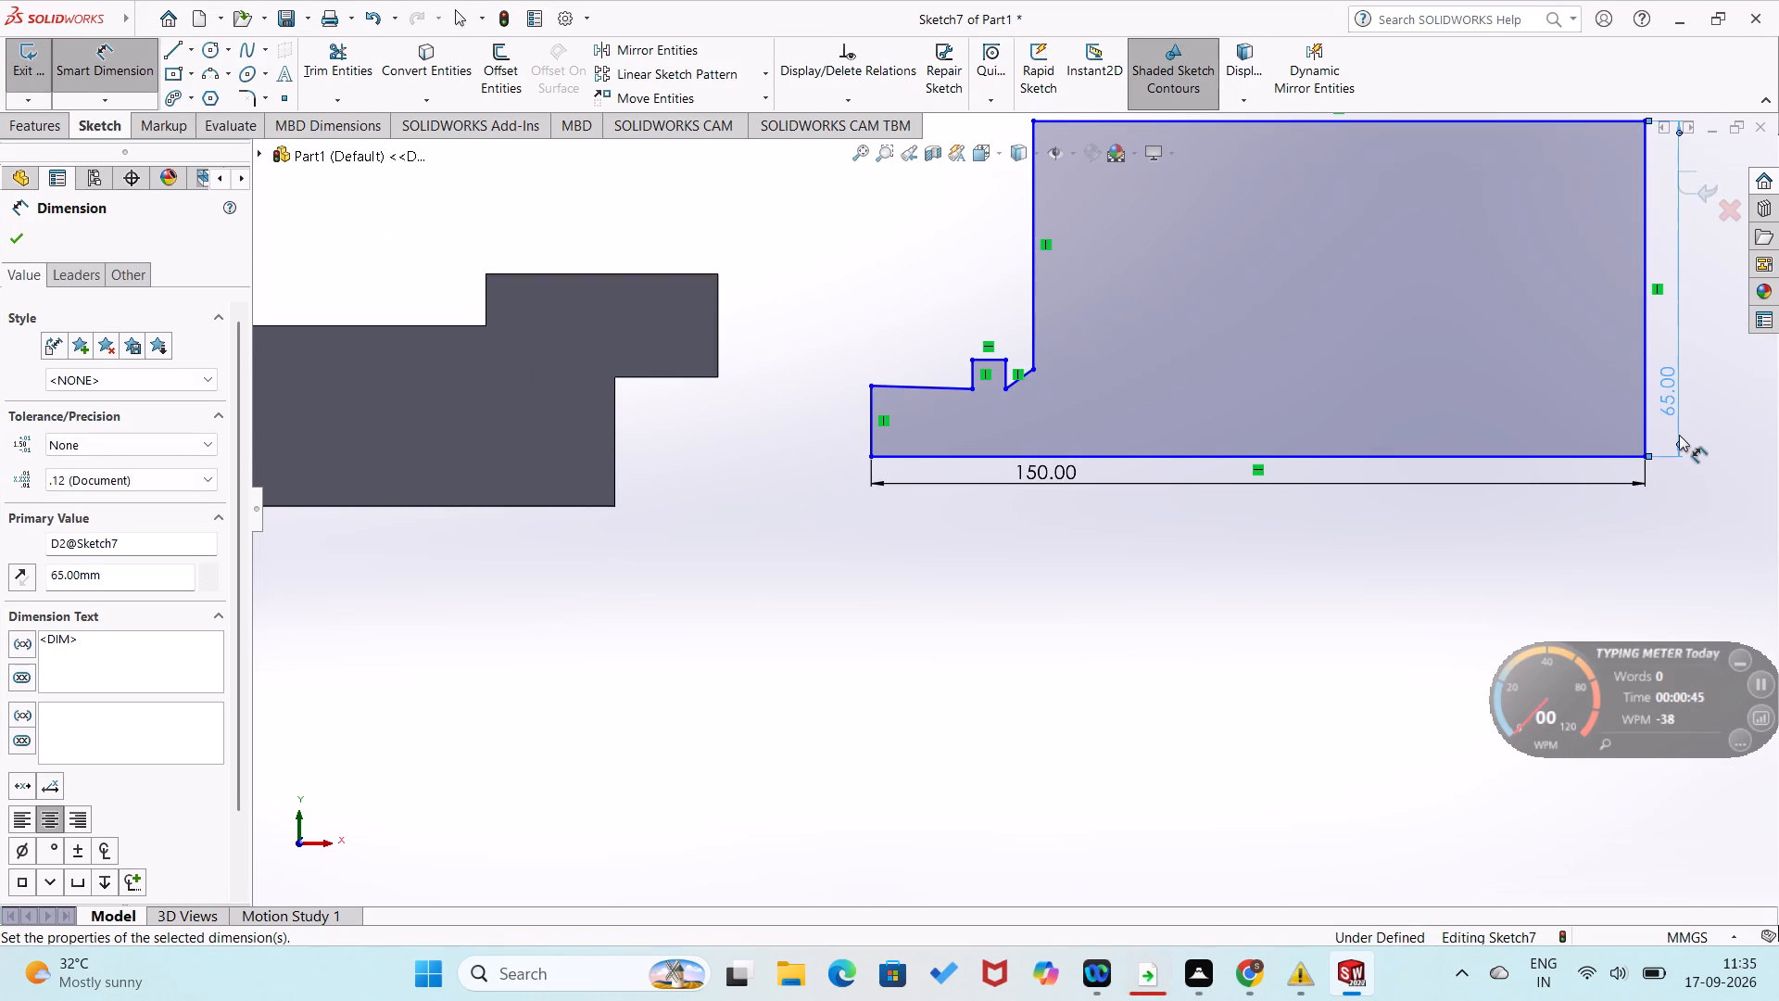
Dimension the width of the upright's top line as 20 mm.
scroll(1679, 435, up, 2)
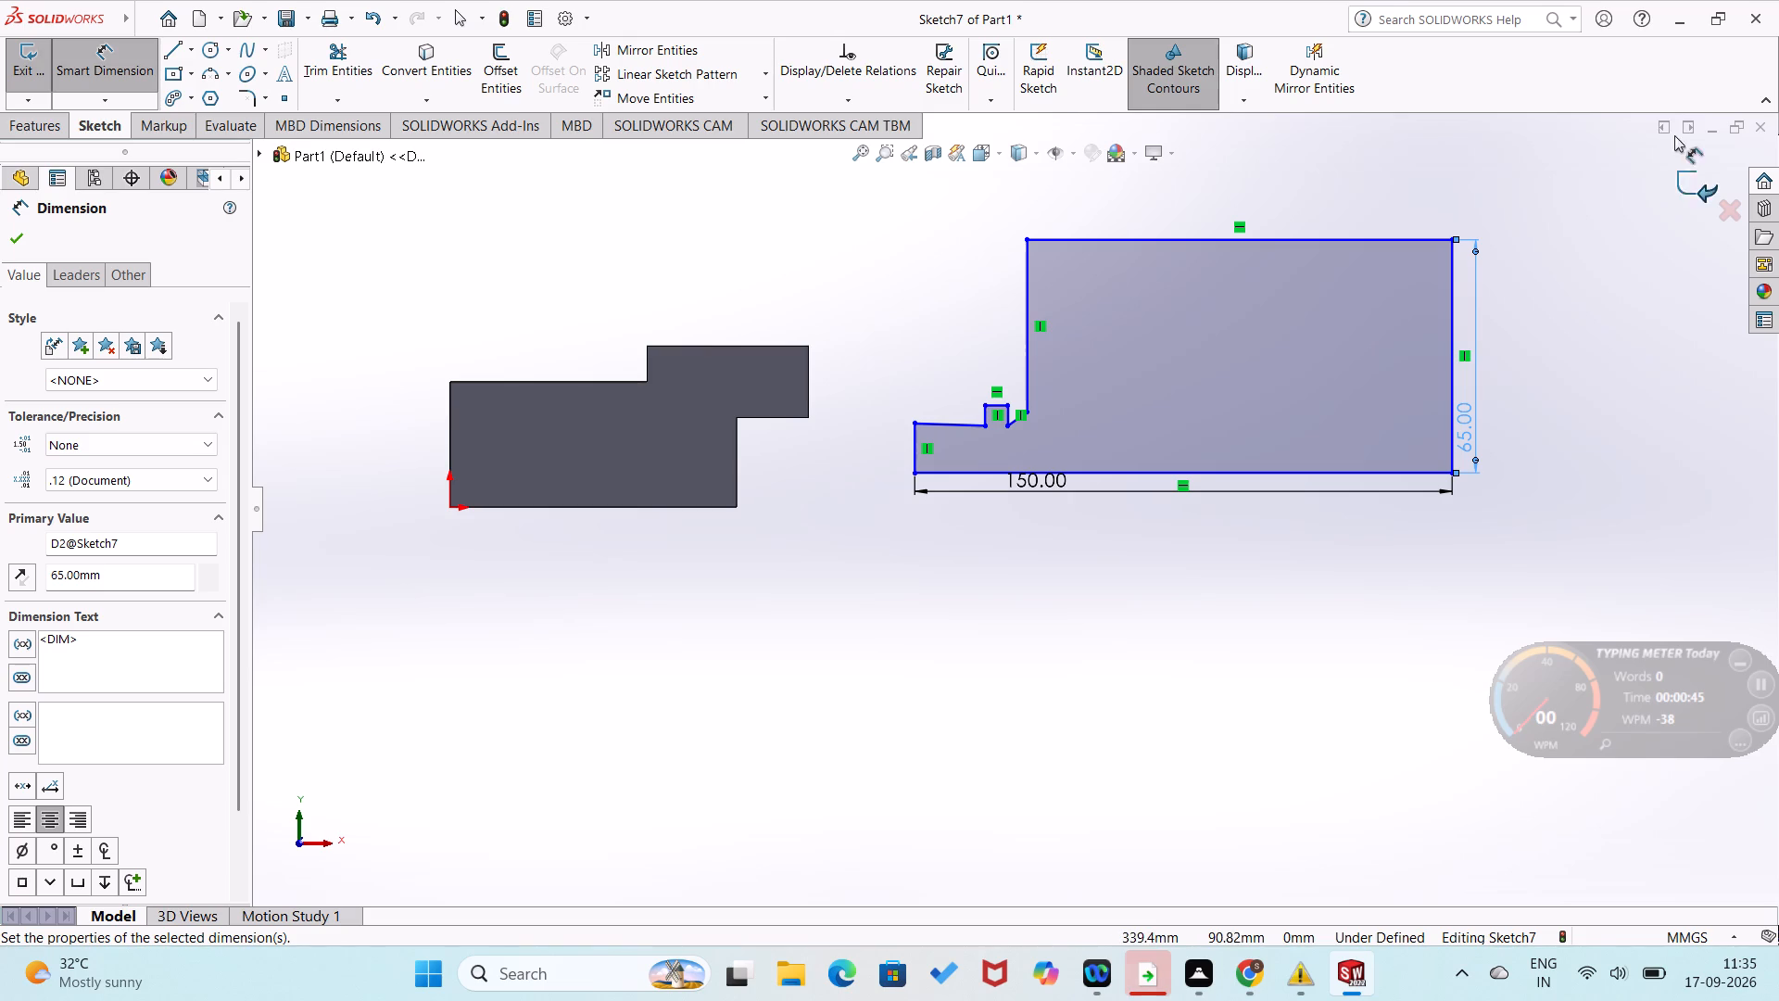
click(1406, 235)
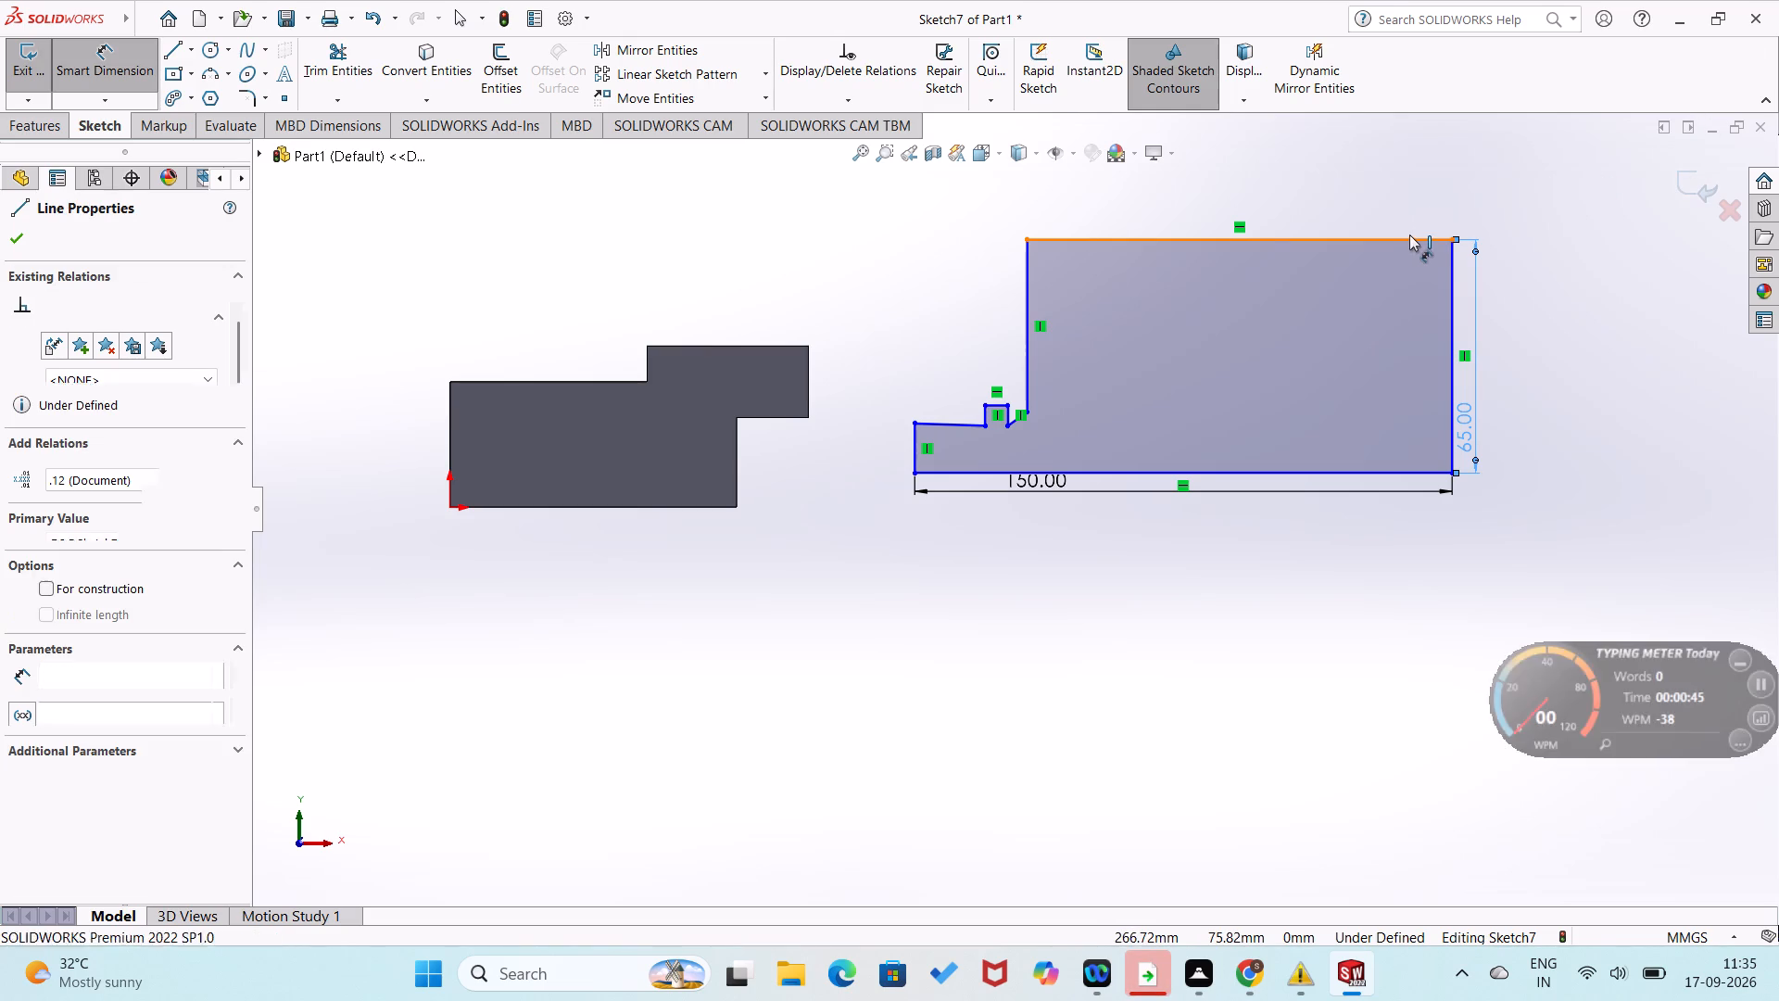
click(1420, 217)
text(20)
key(Return)
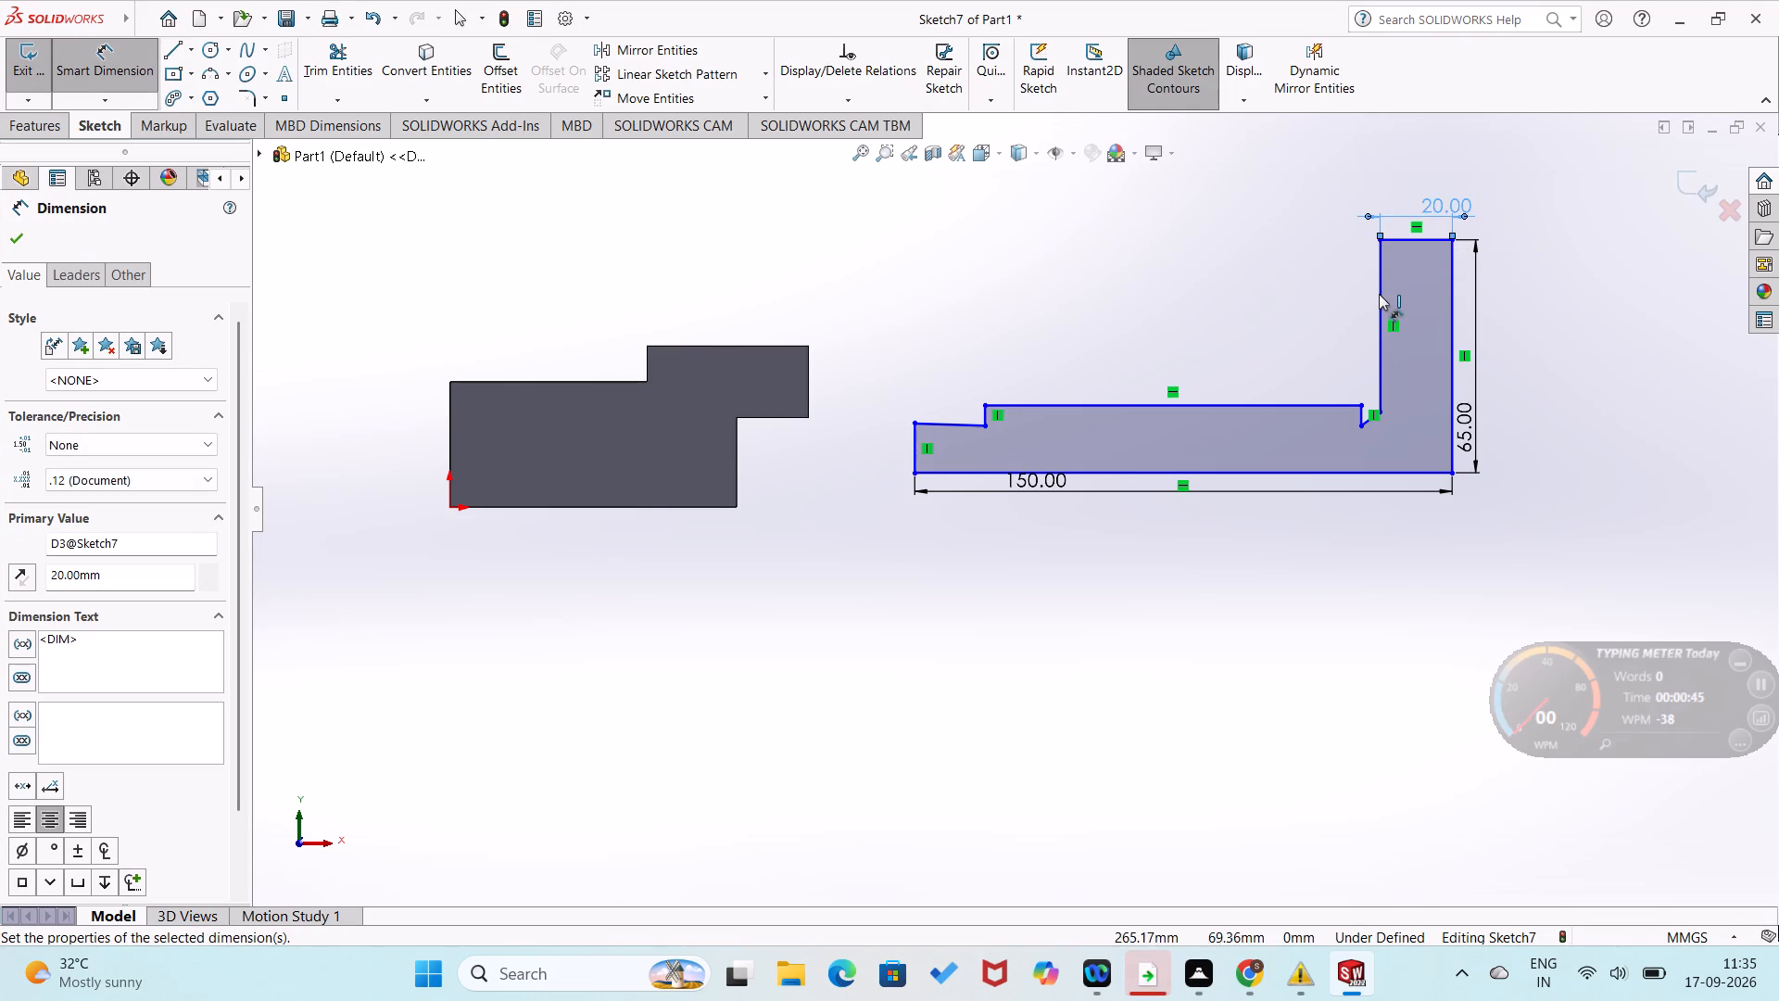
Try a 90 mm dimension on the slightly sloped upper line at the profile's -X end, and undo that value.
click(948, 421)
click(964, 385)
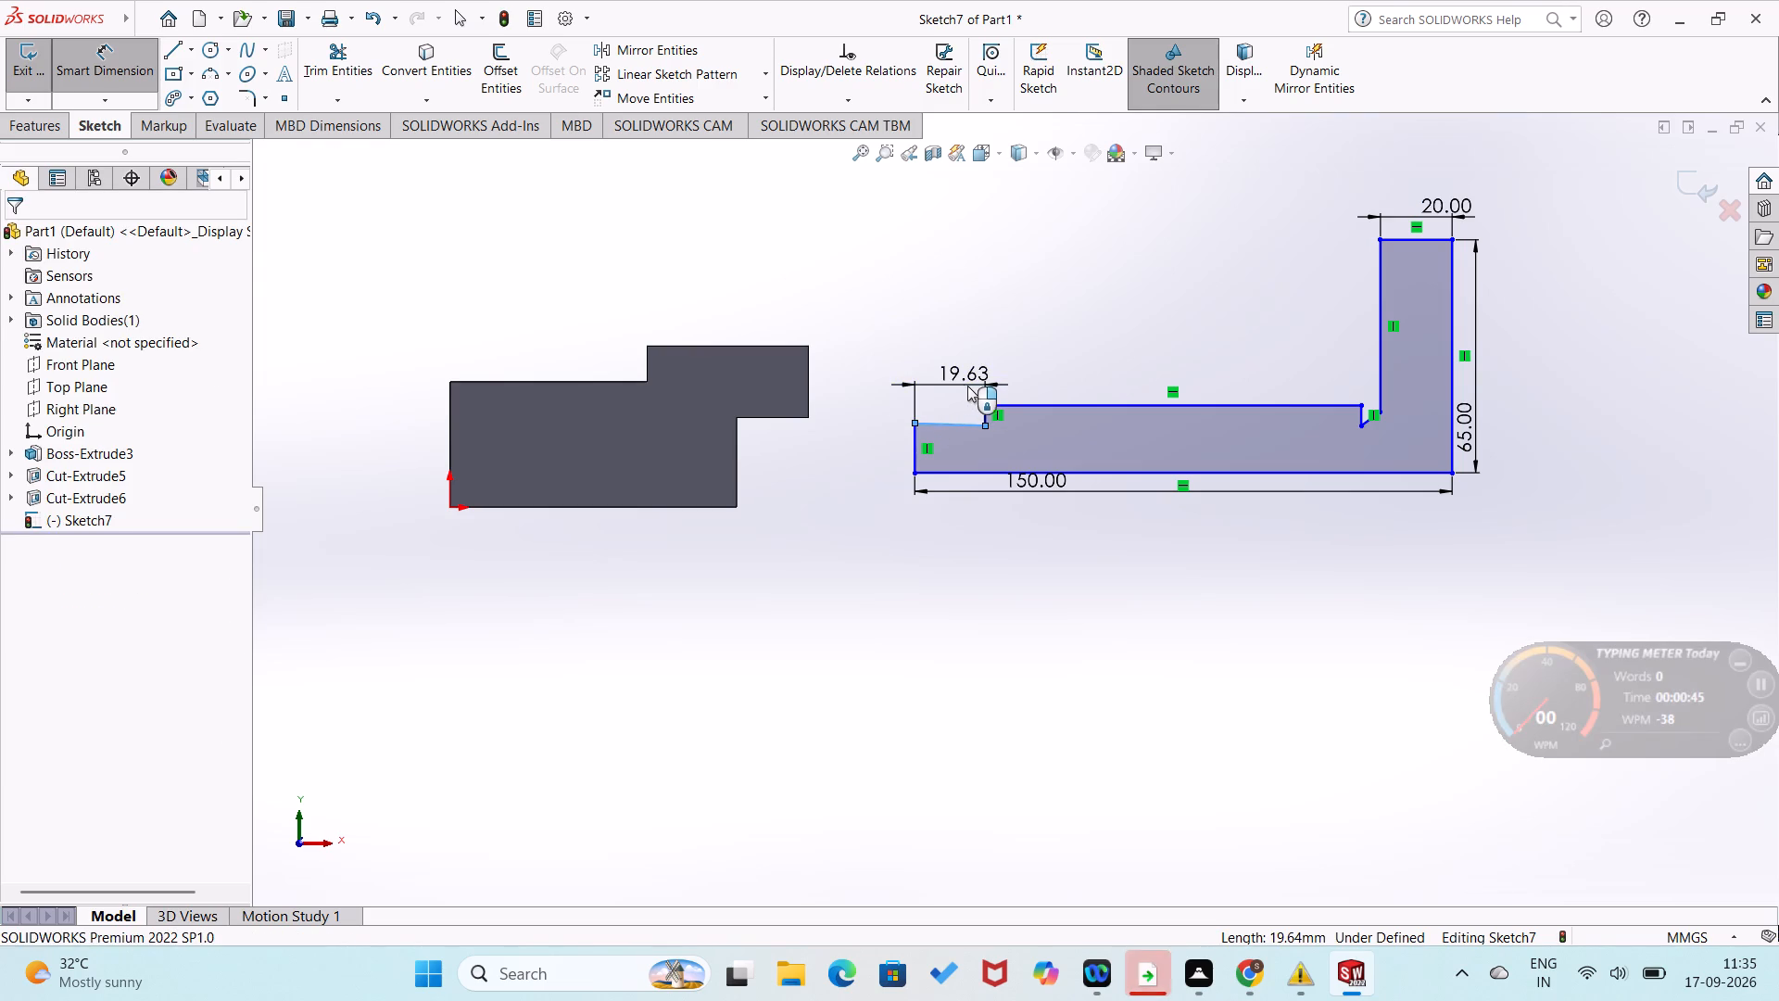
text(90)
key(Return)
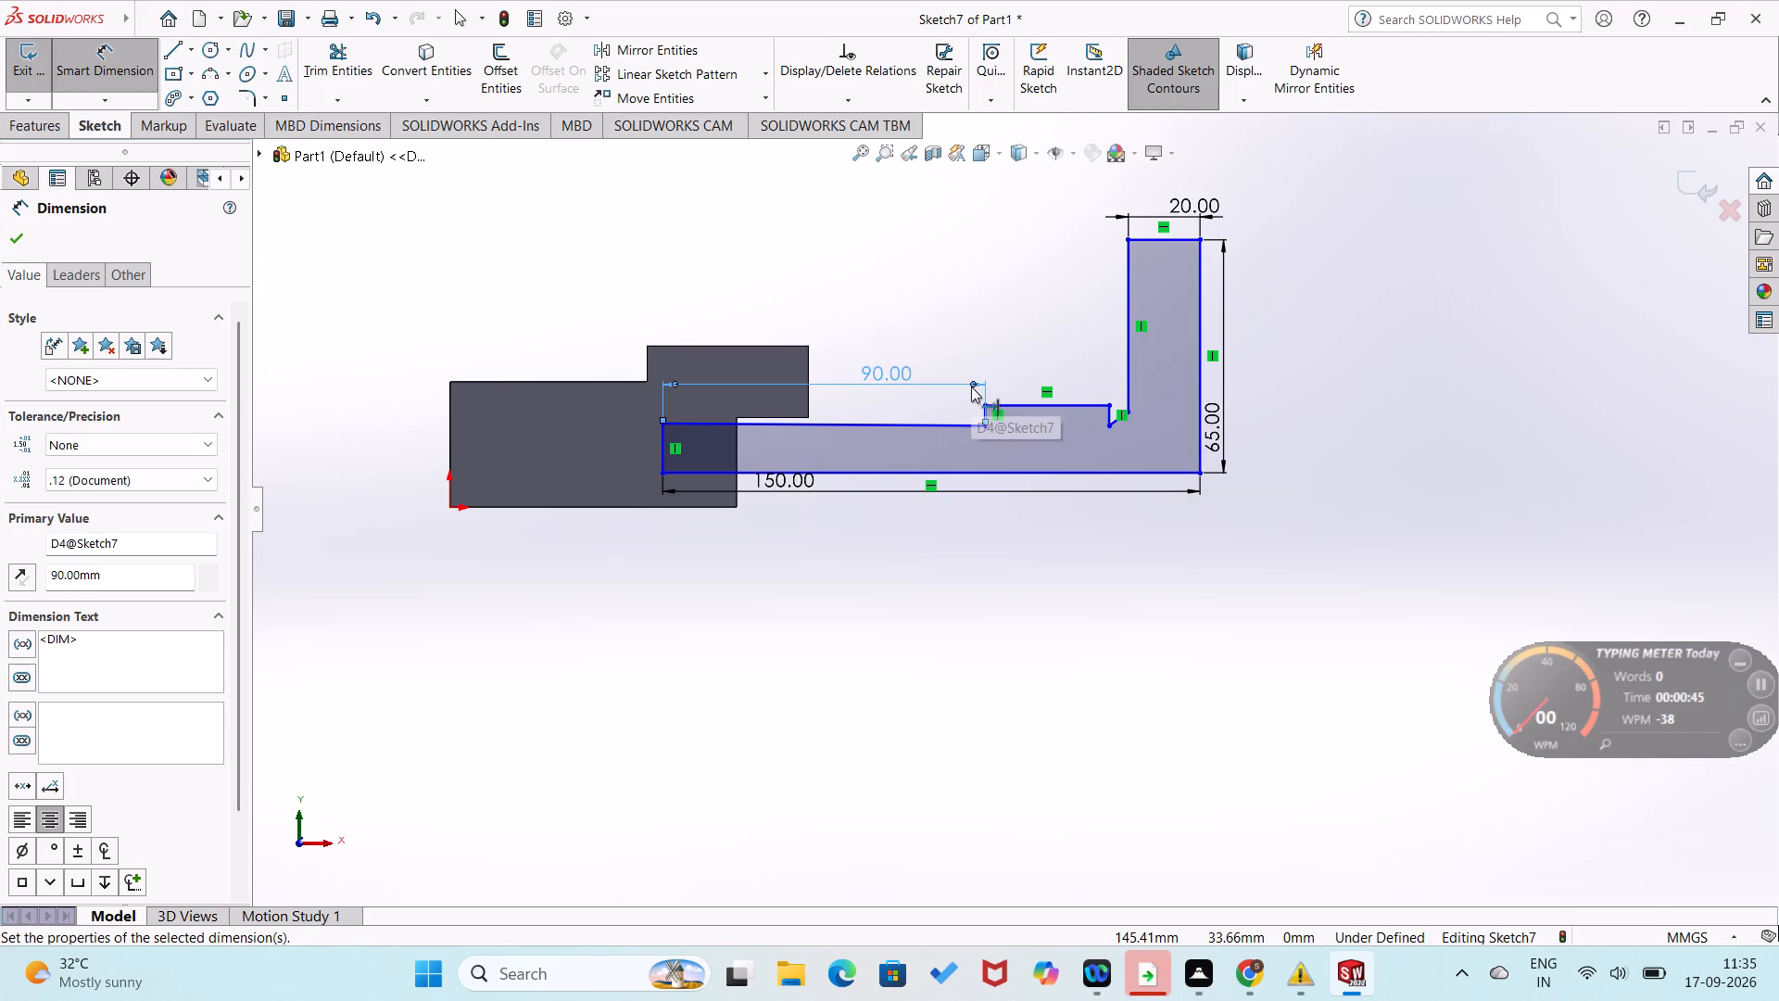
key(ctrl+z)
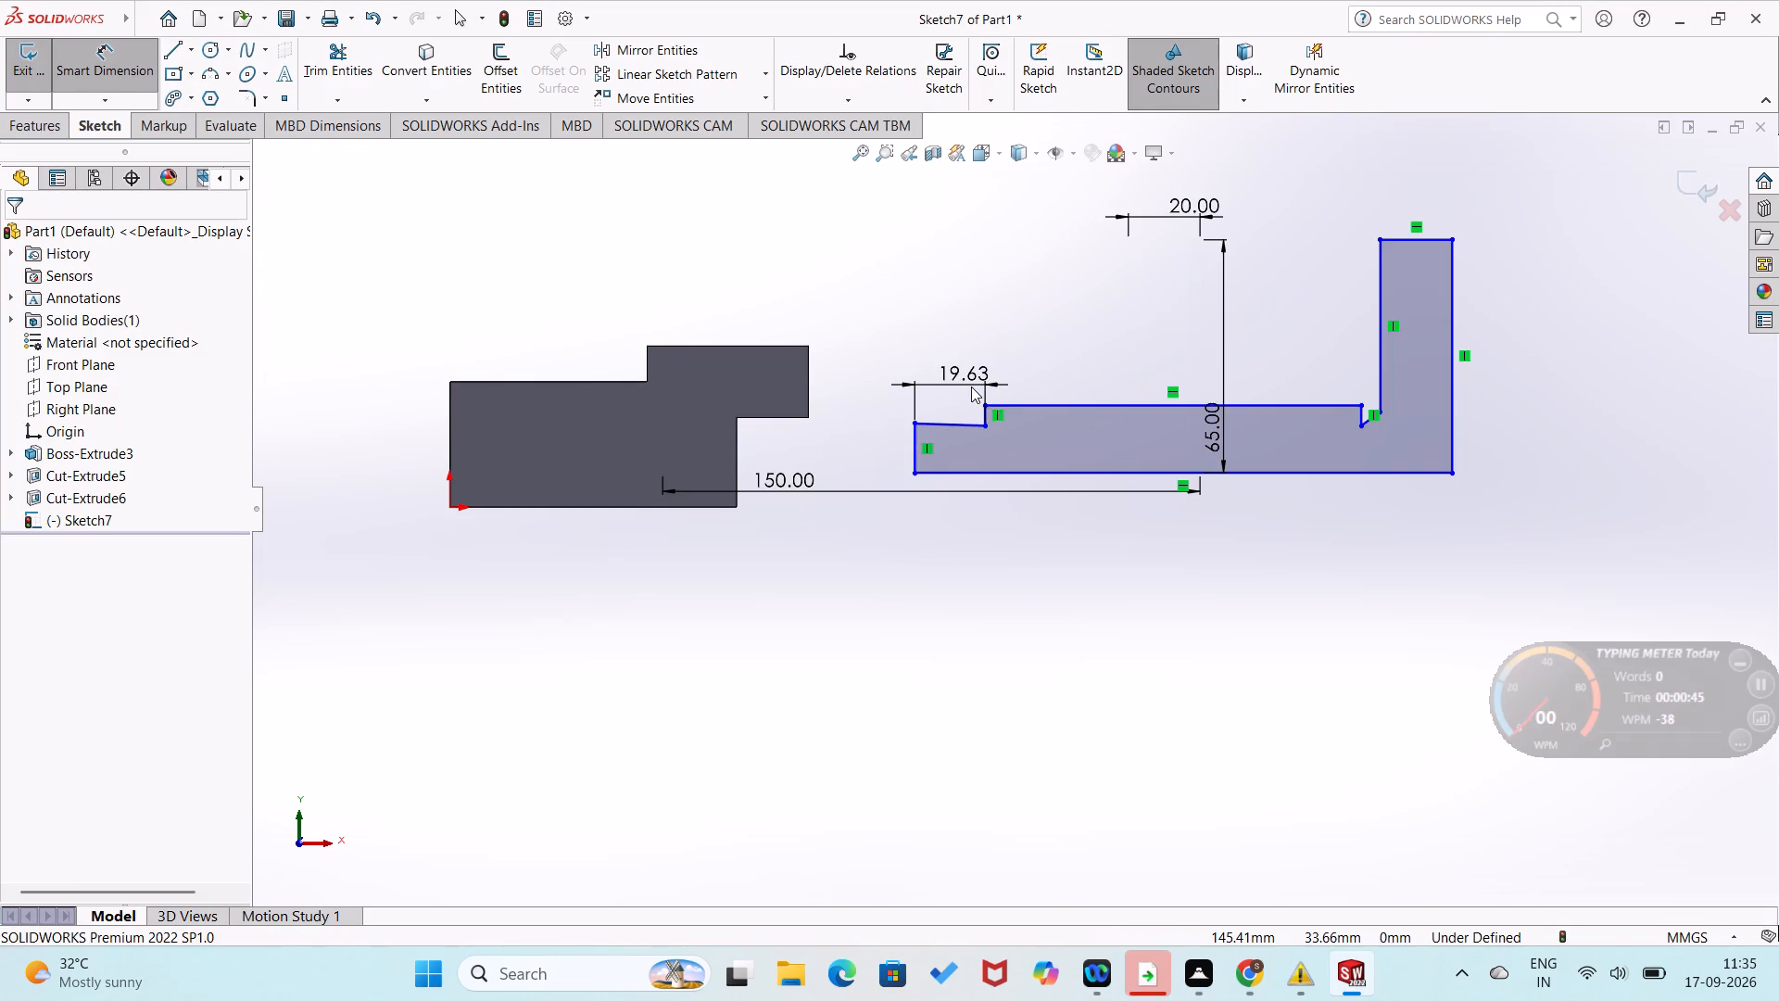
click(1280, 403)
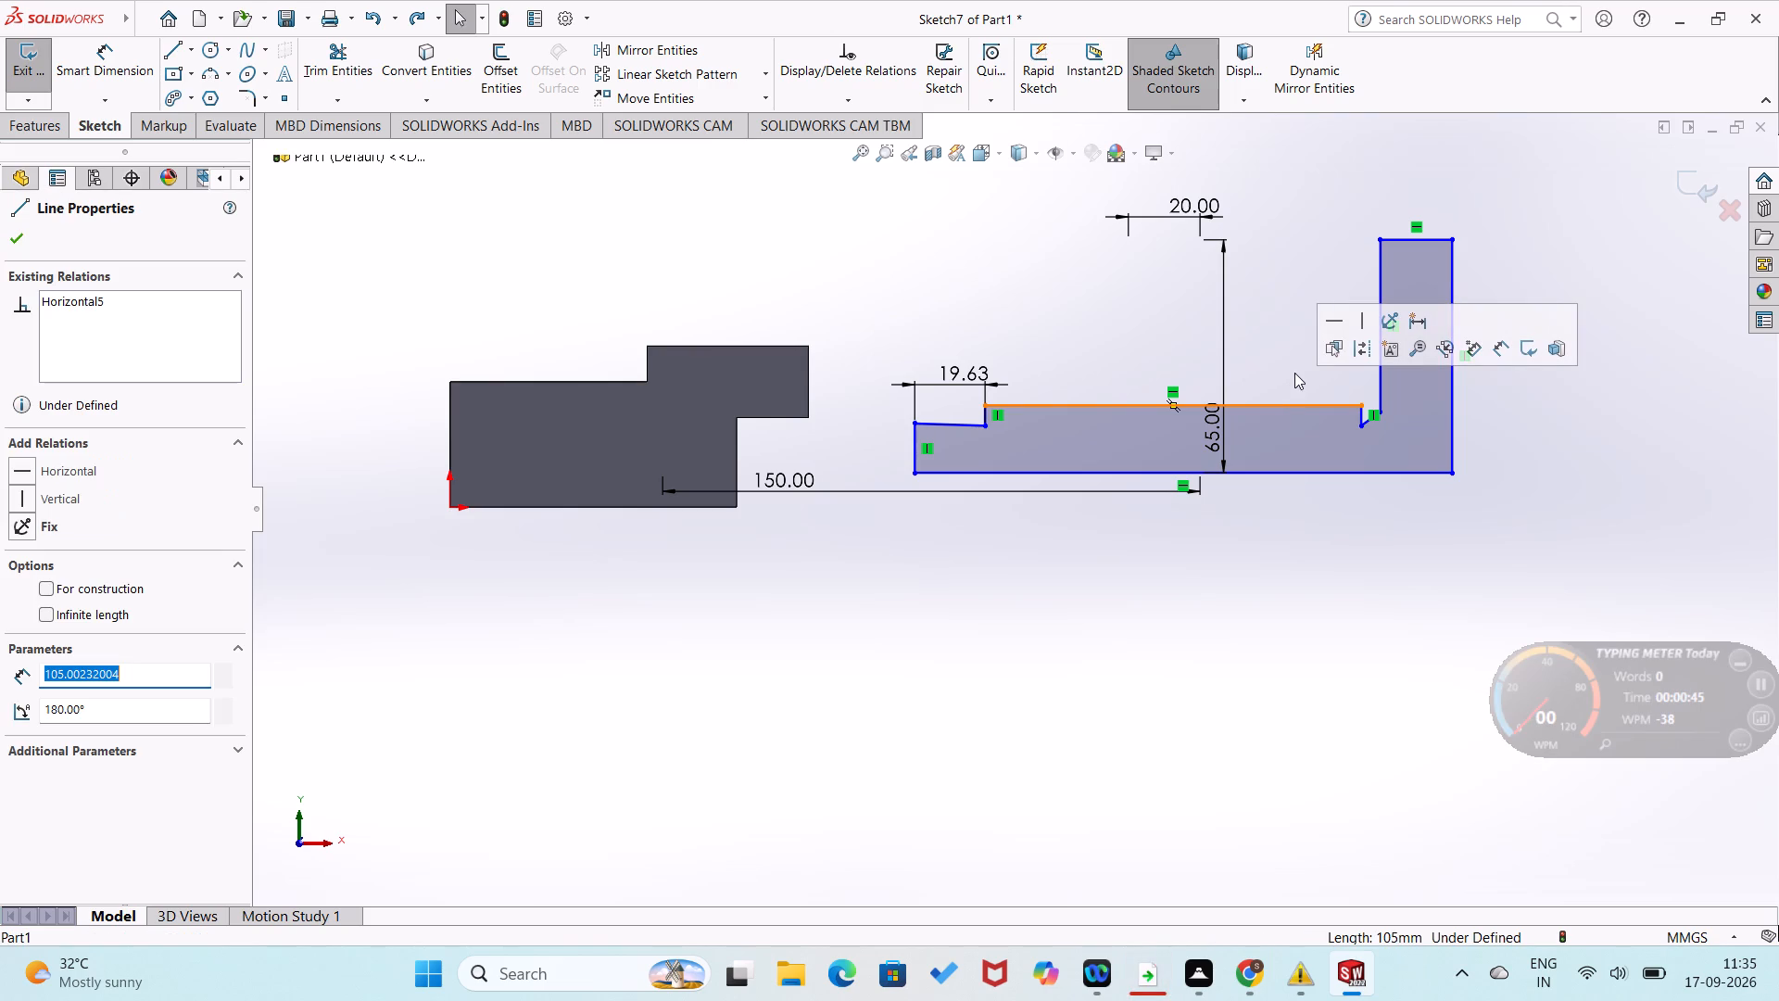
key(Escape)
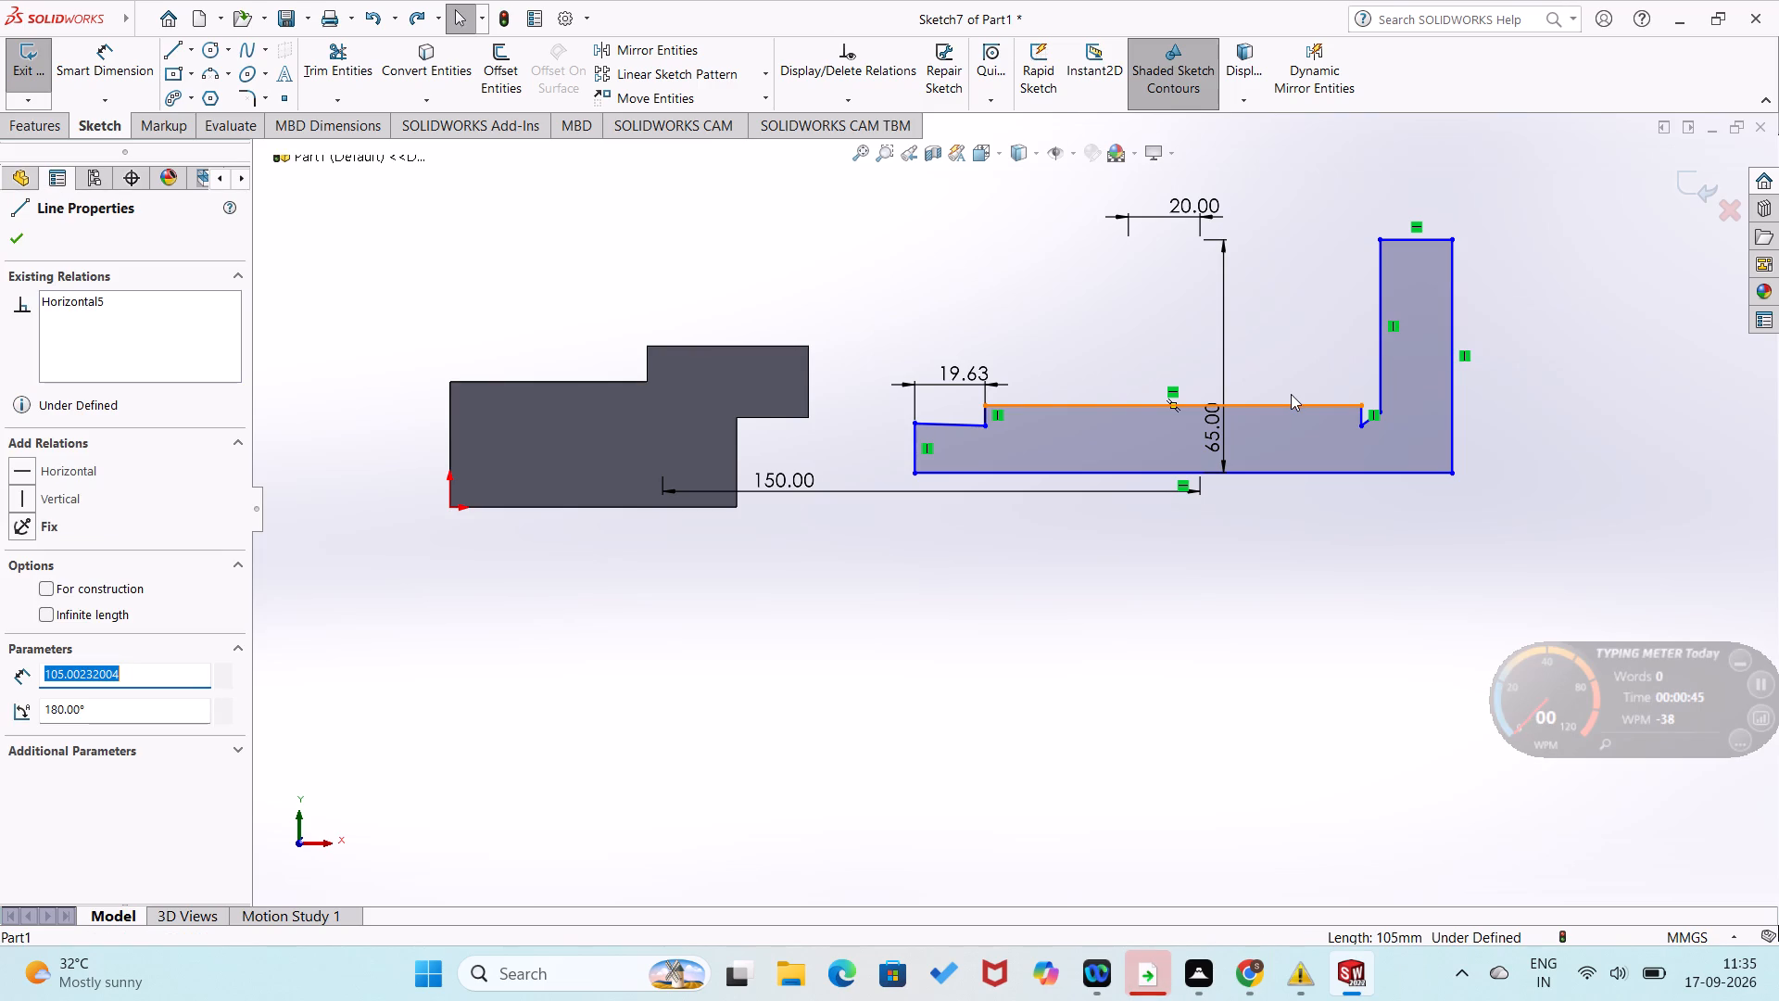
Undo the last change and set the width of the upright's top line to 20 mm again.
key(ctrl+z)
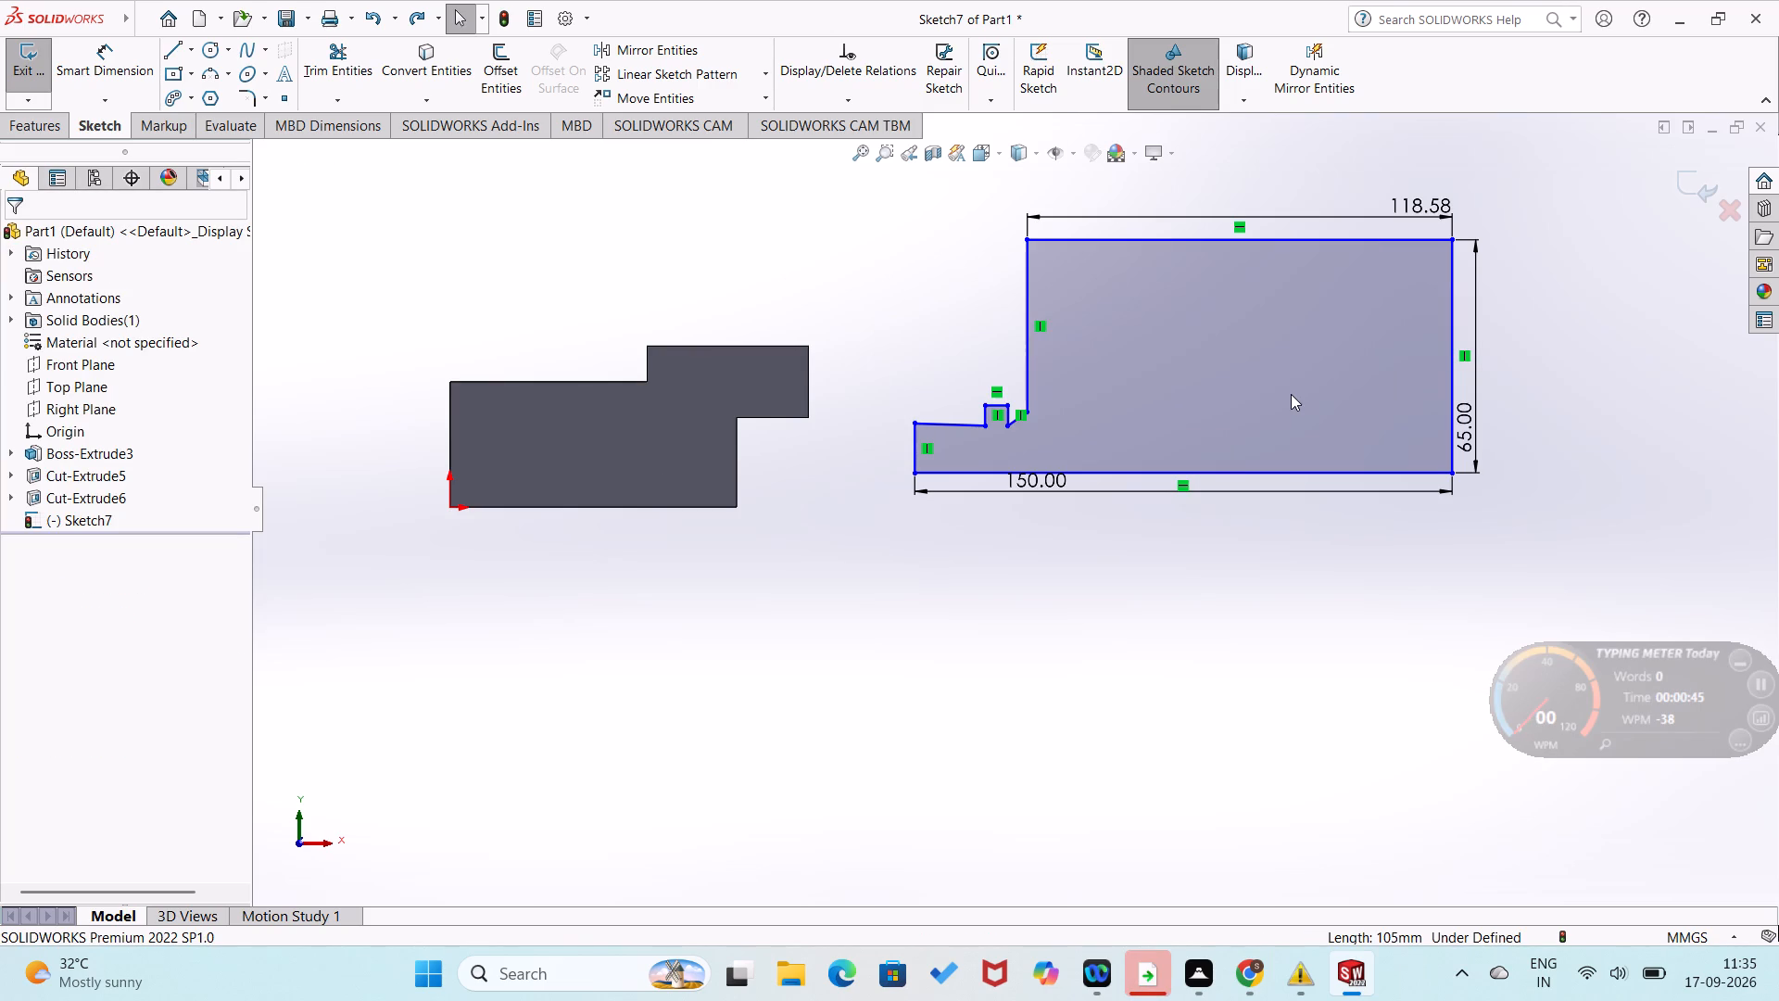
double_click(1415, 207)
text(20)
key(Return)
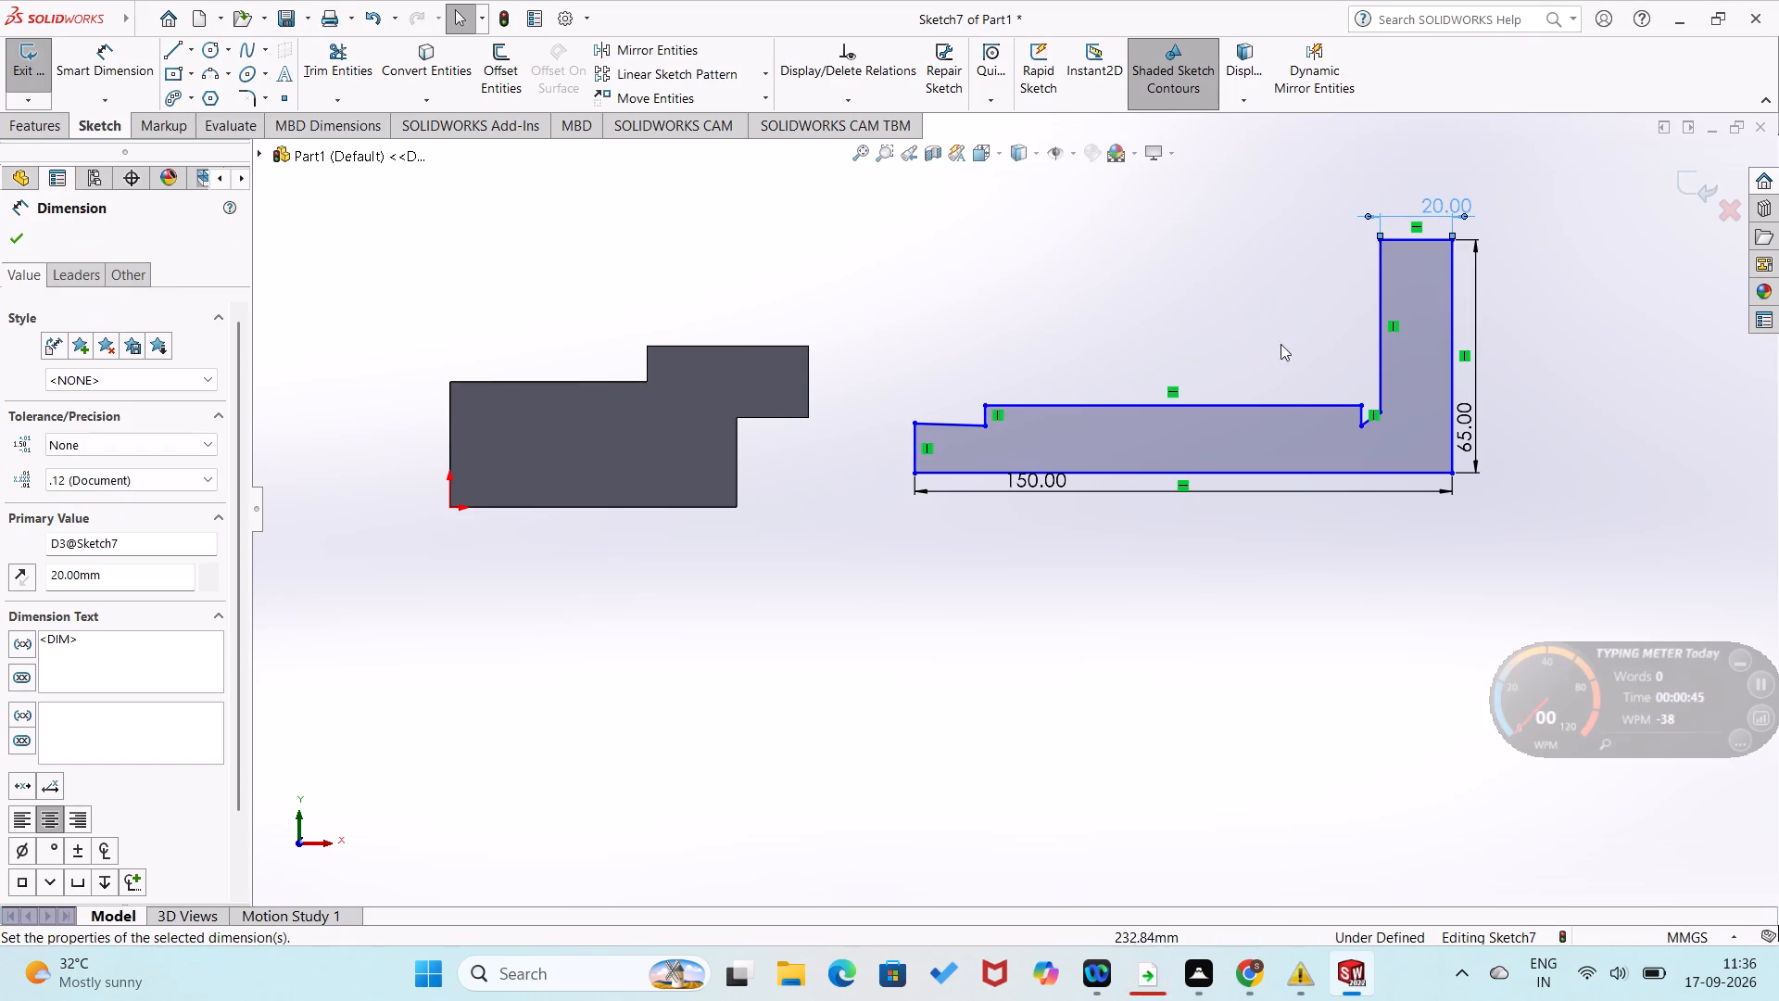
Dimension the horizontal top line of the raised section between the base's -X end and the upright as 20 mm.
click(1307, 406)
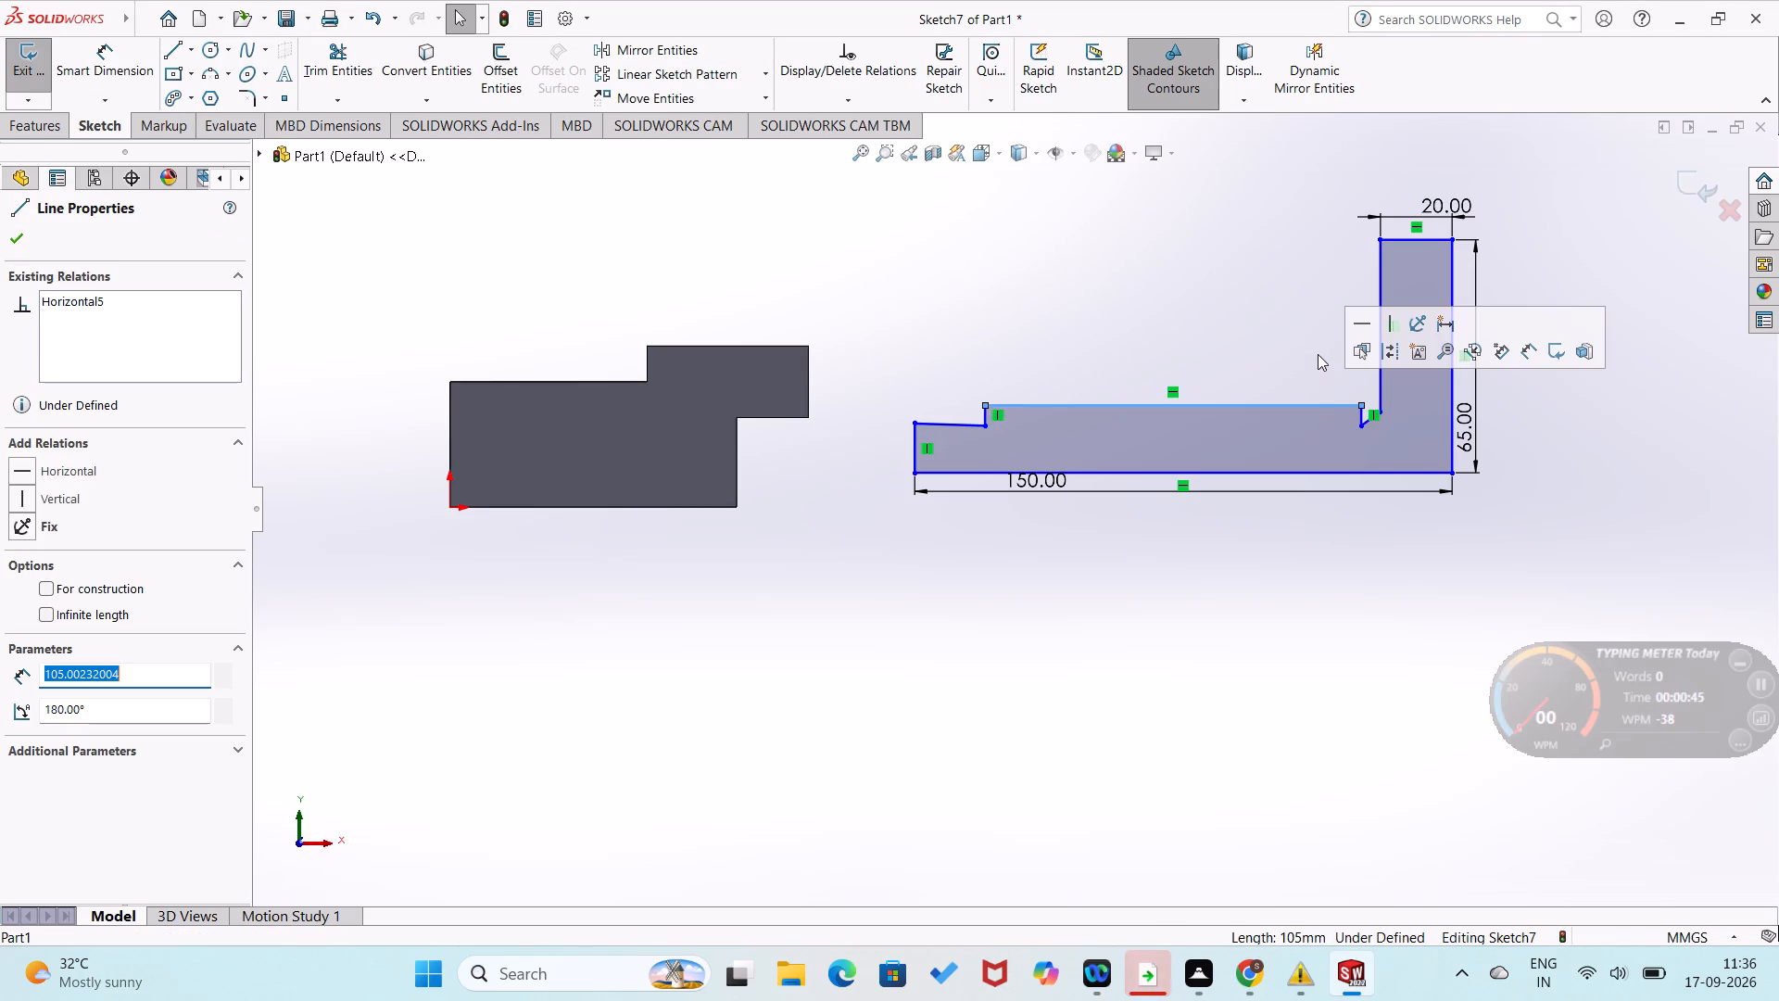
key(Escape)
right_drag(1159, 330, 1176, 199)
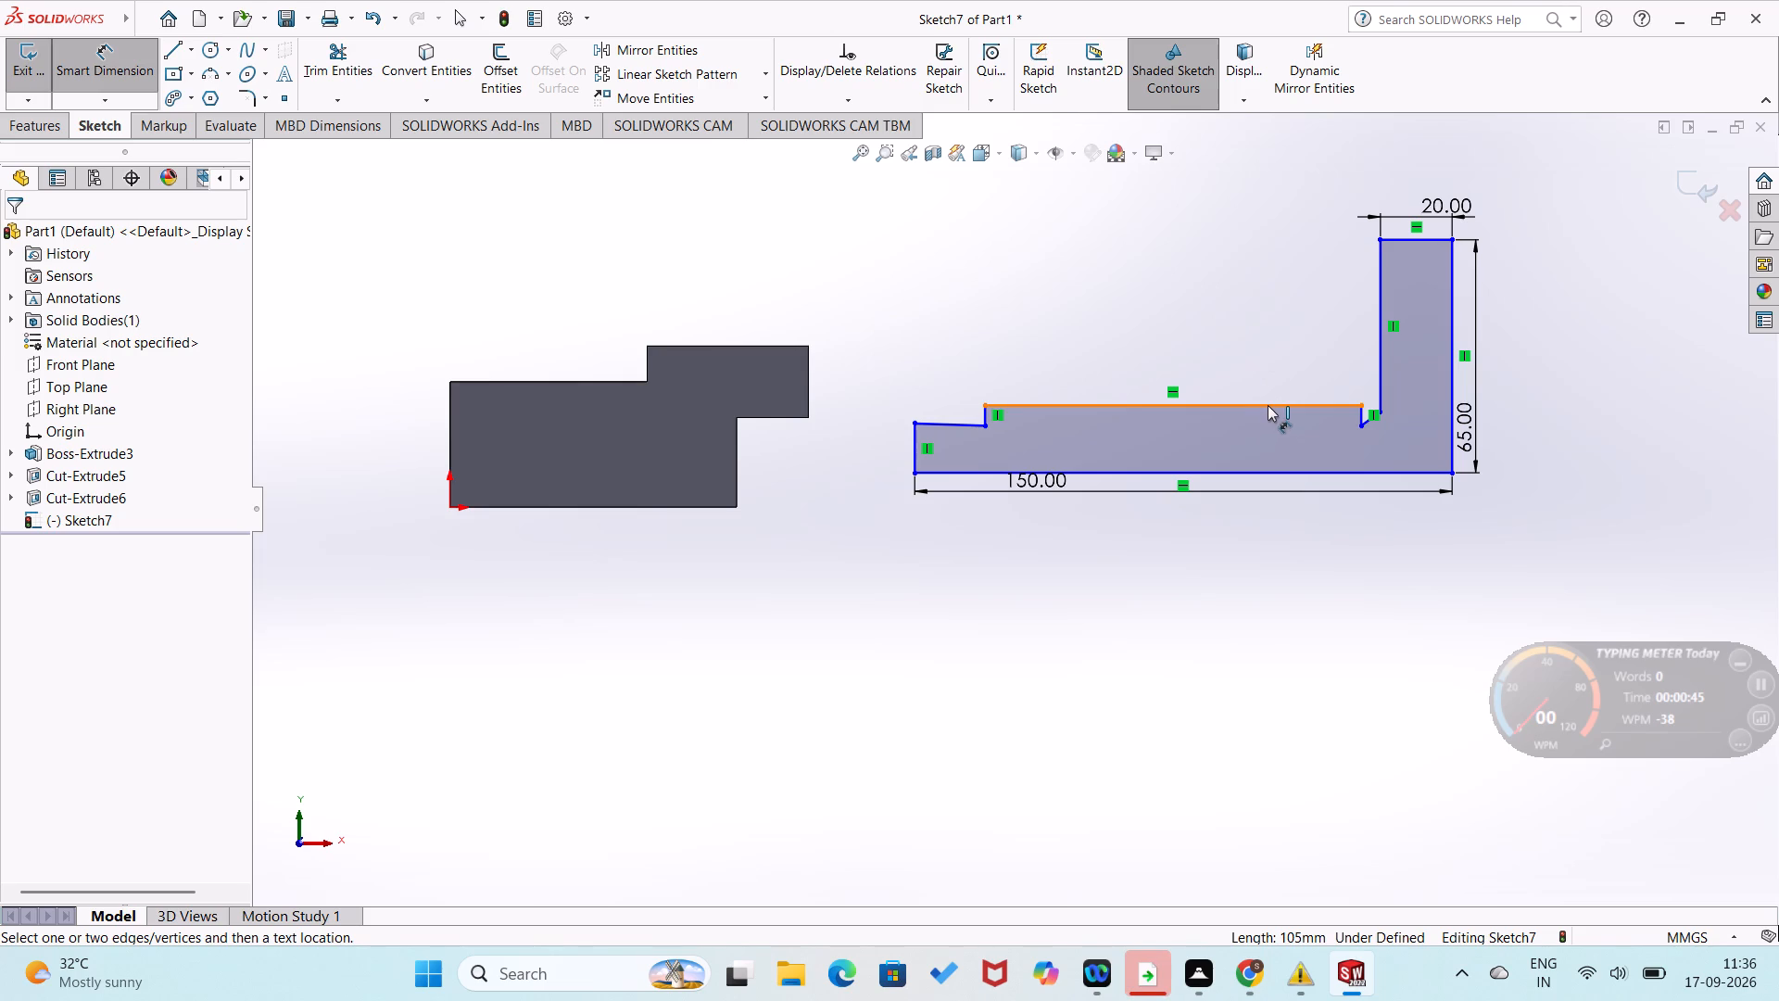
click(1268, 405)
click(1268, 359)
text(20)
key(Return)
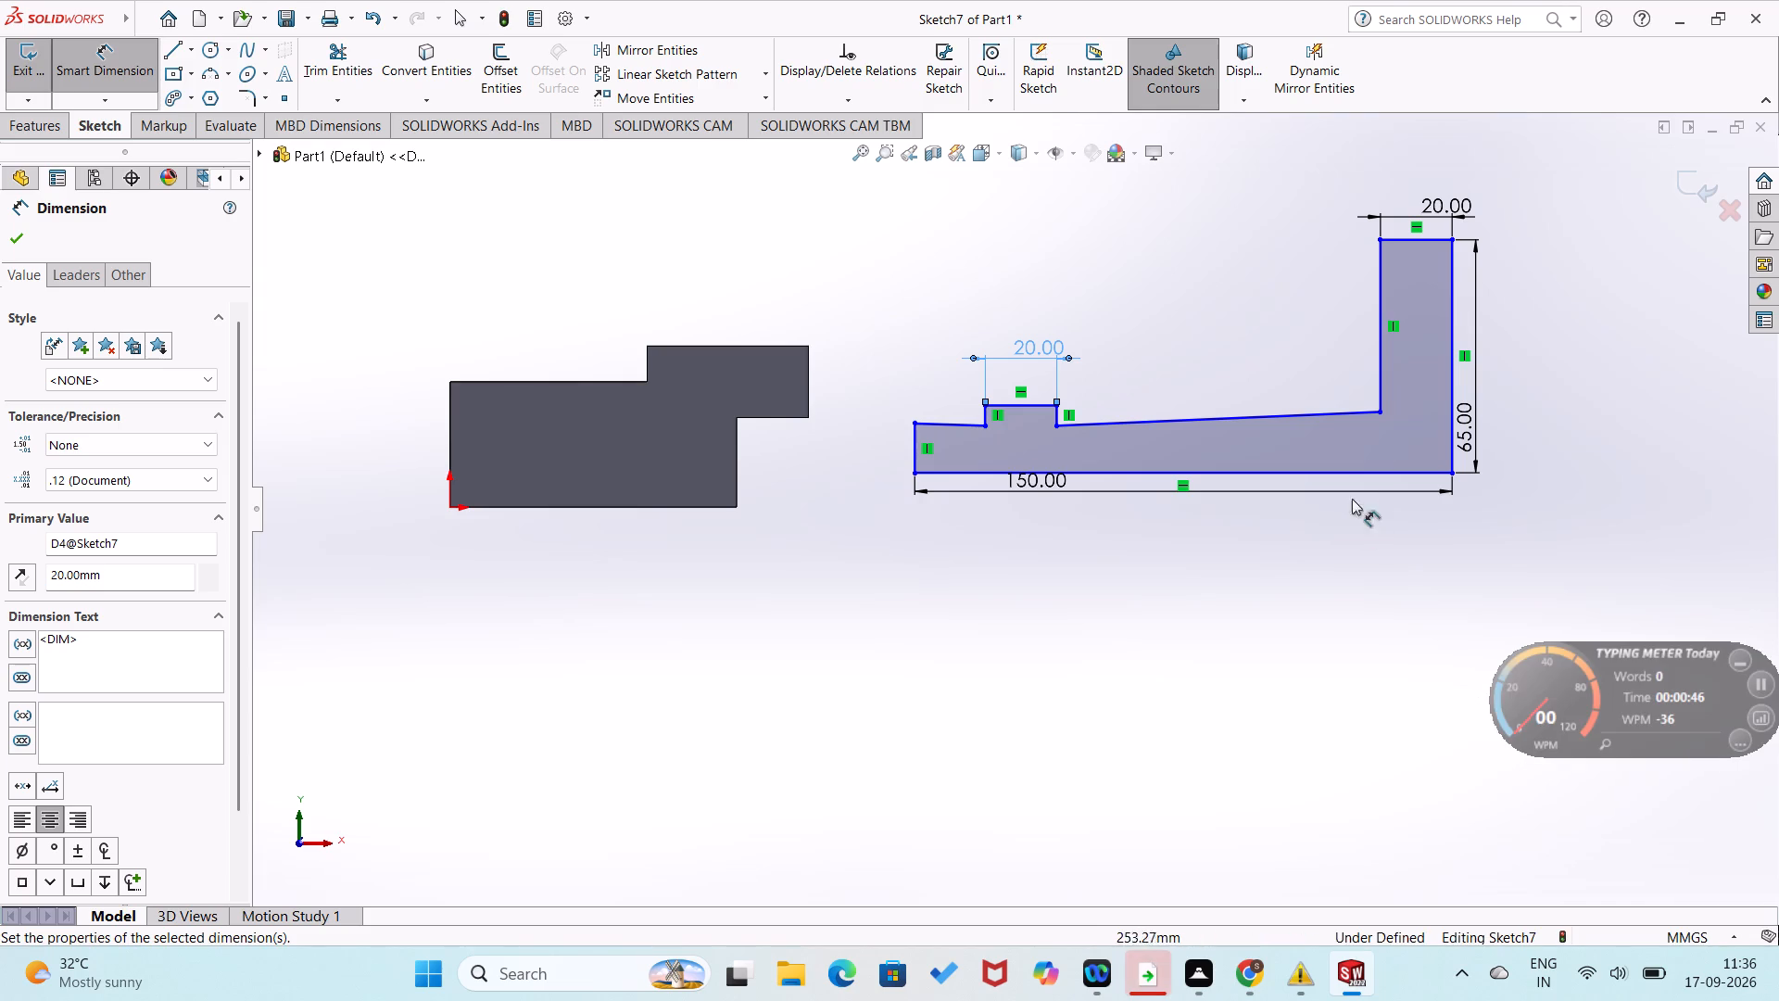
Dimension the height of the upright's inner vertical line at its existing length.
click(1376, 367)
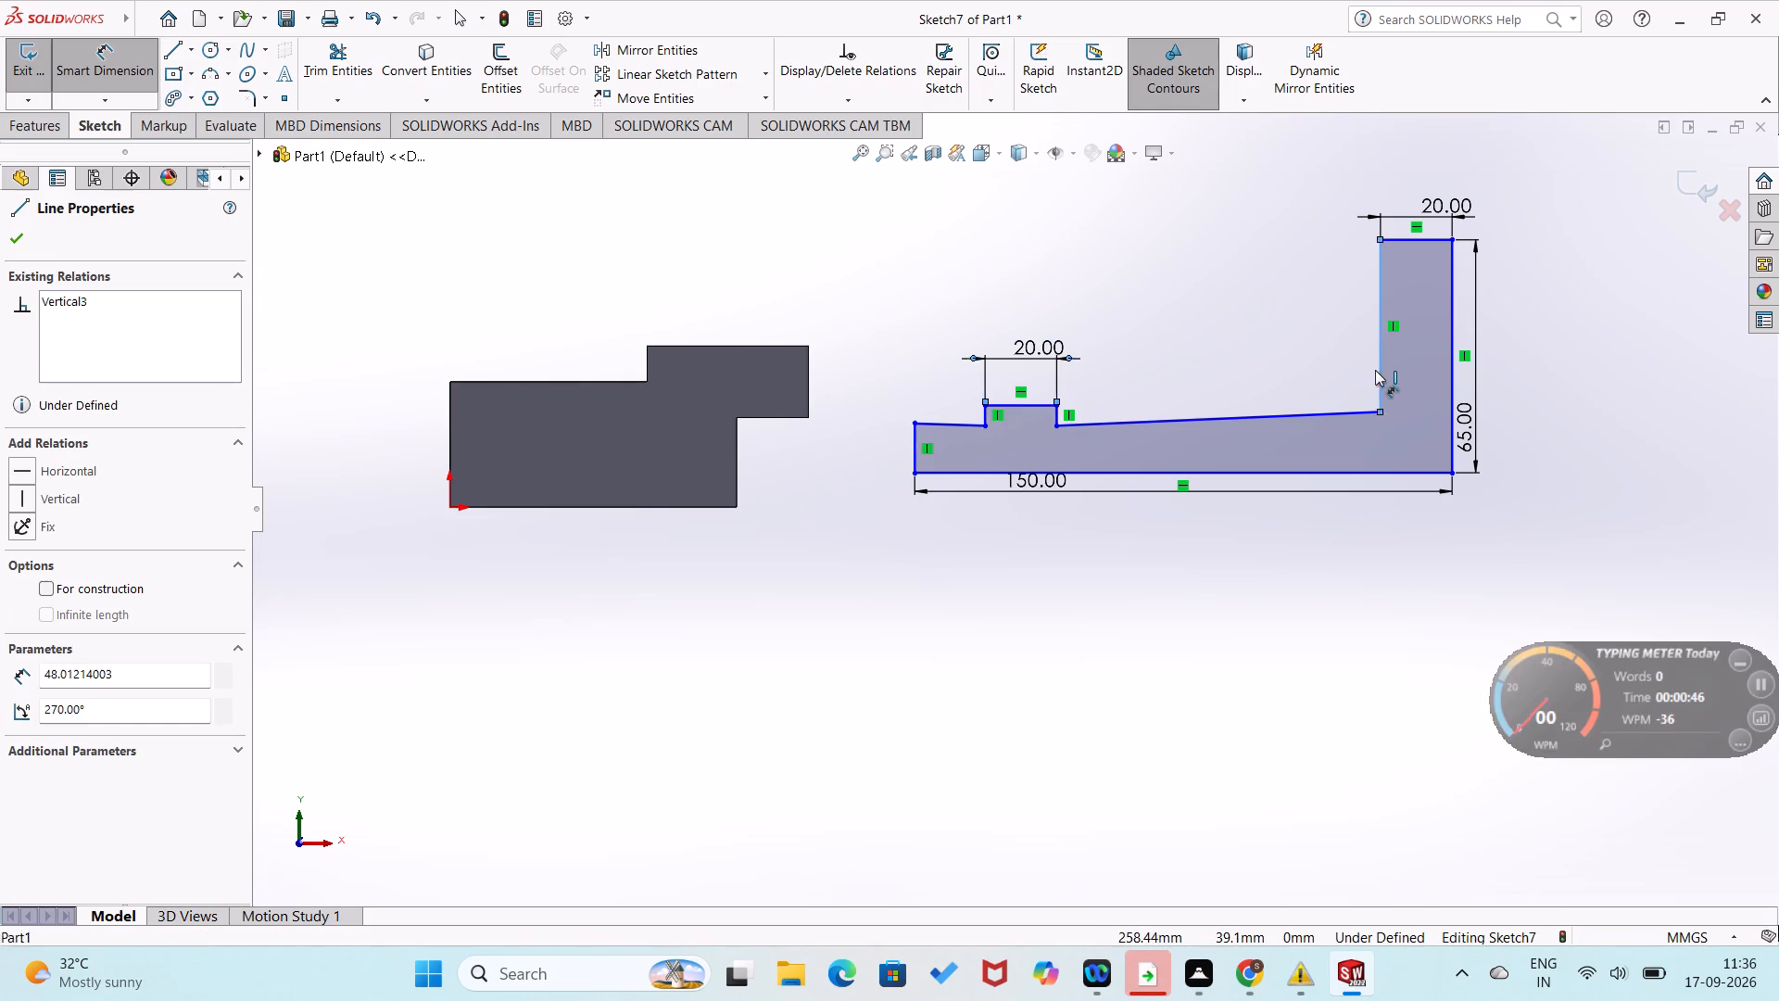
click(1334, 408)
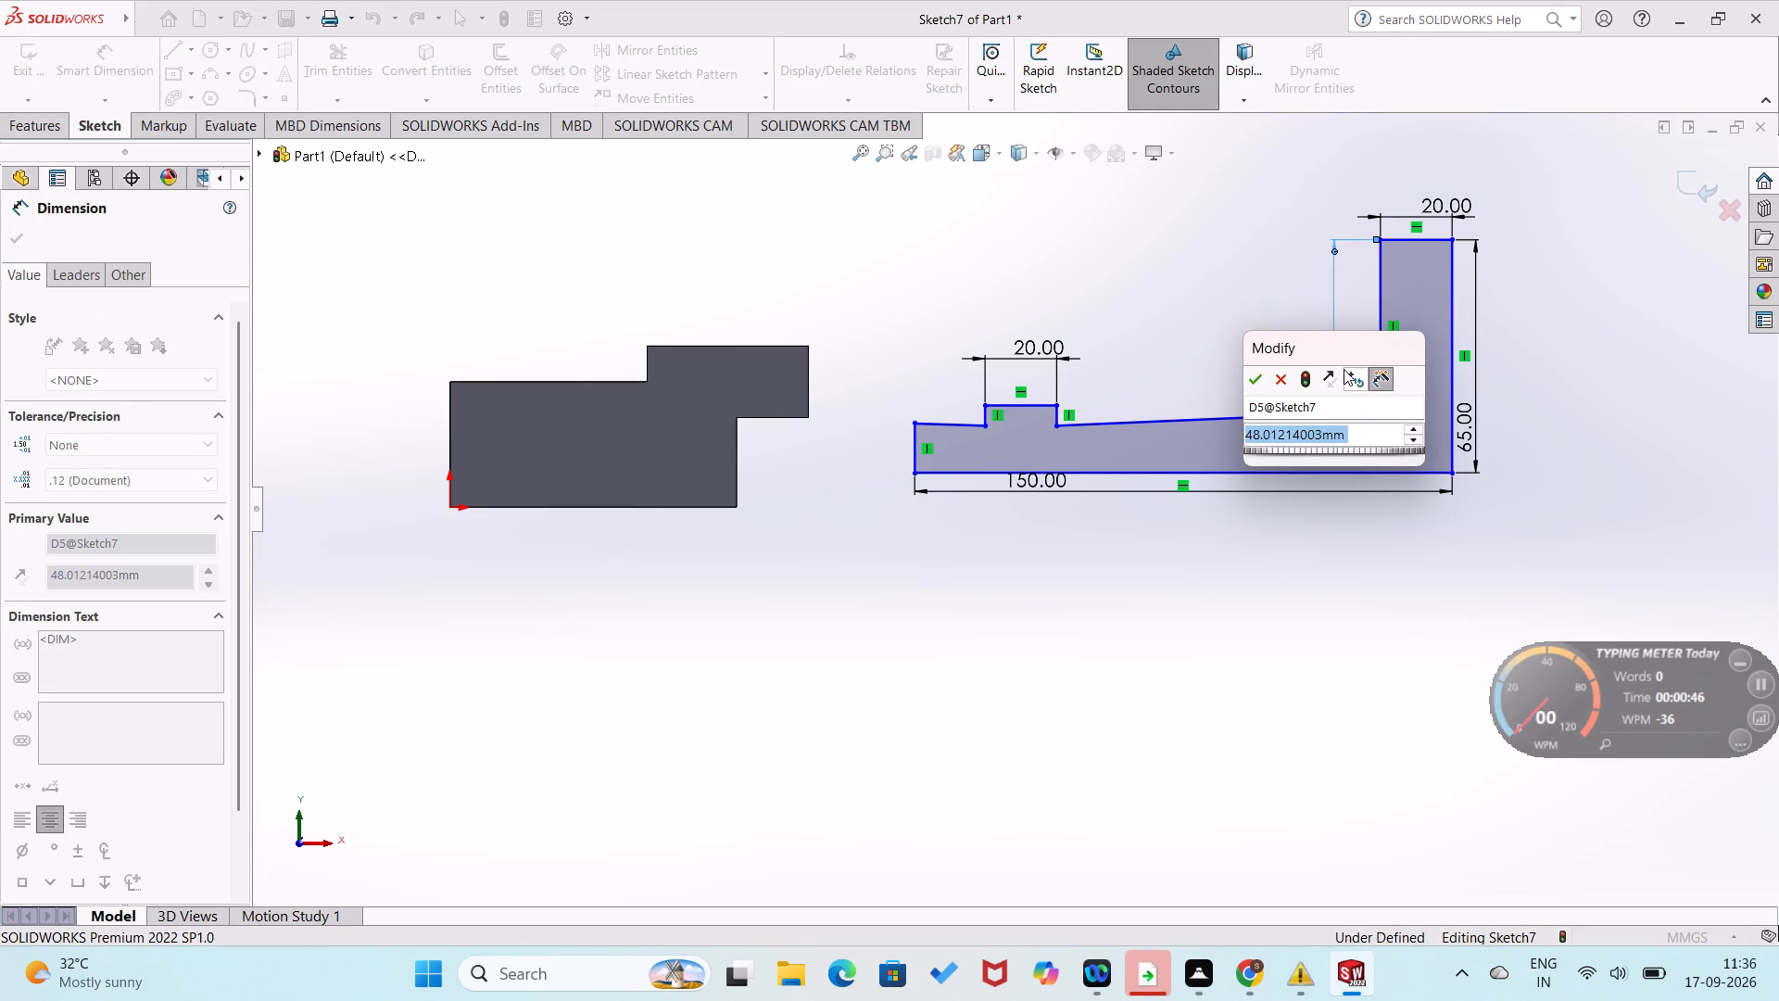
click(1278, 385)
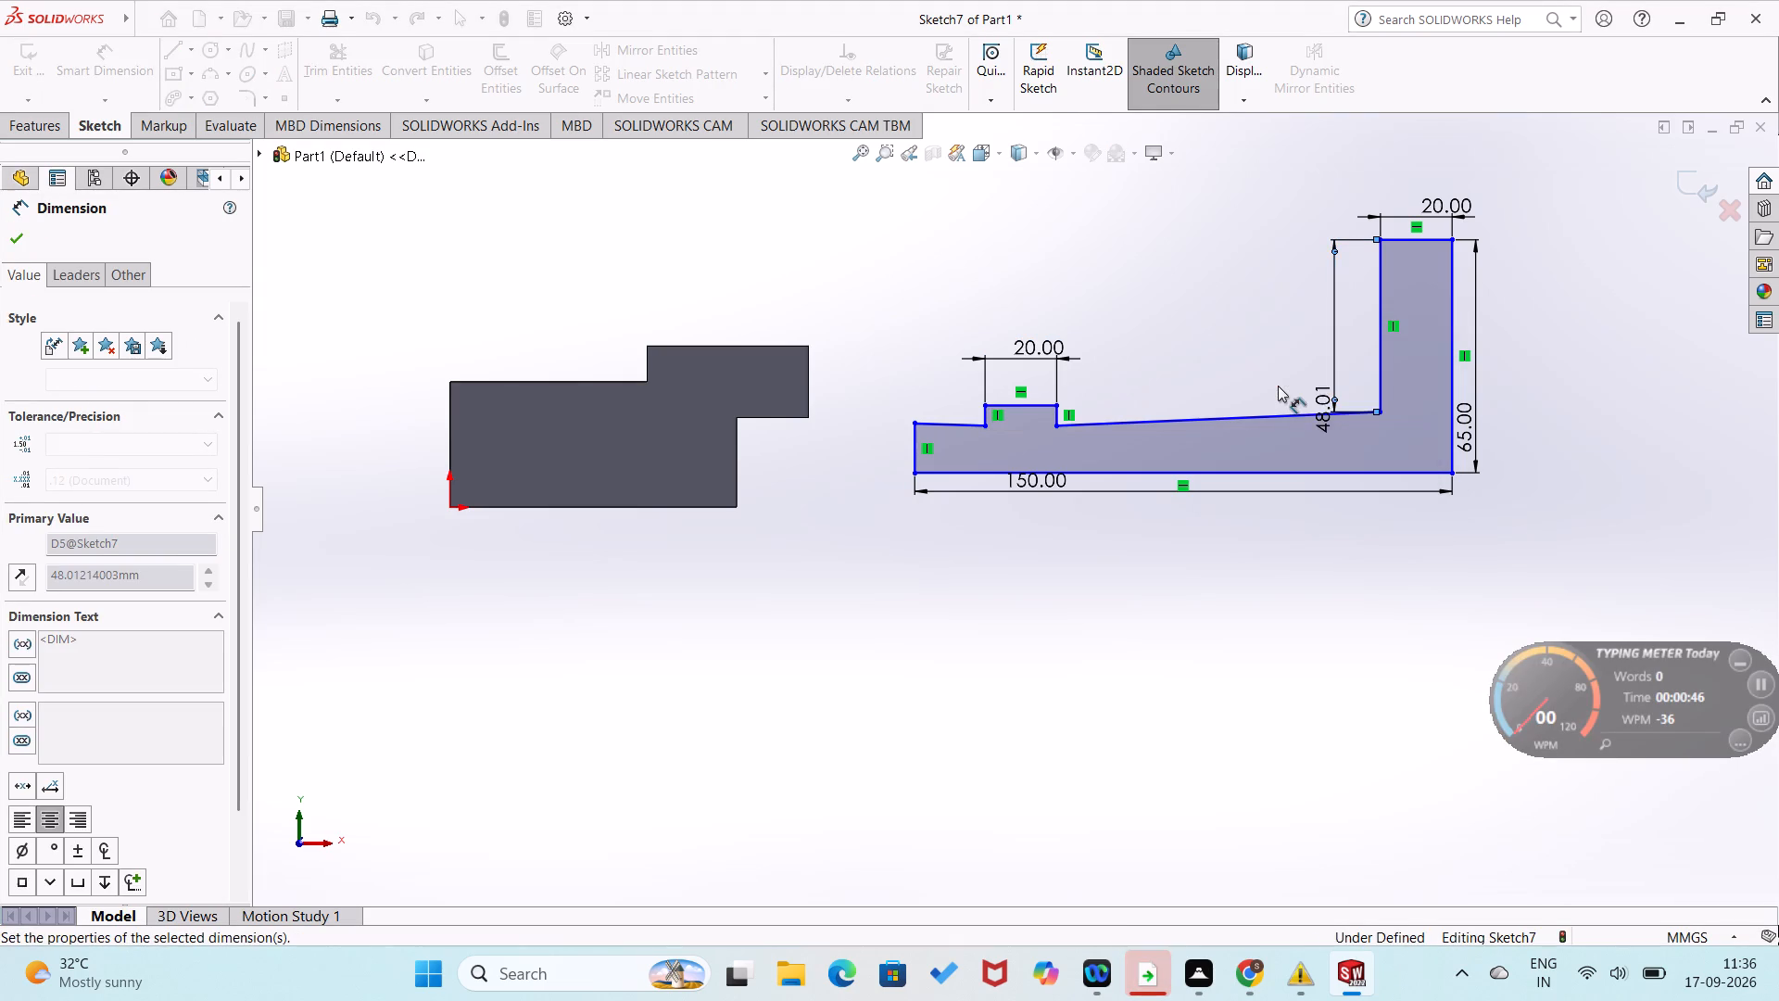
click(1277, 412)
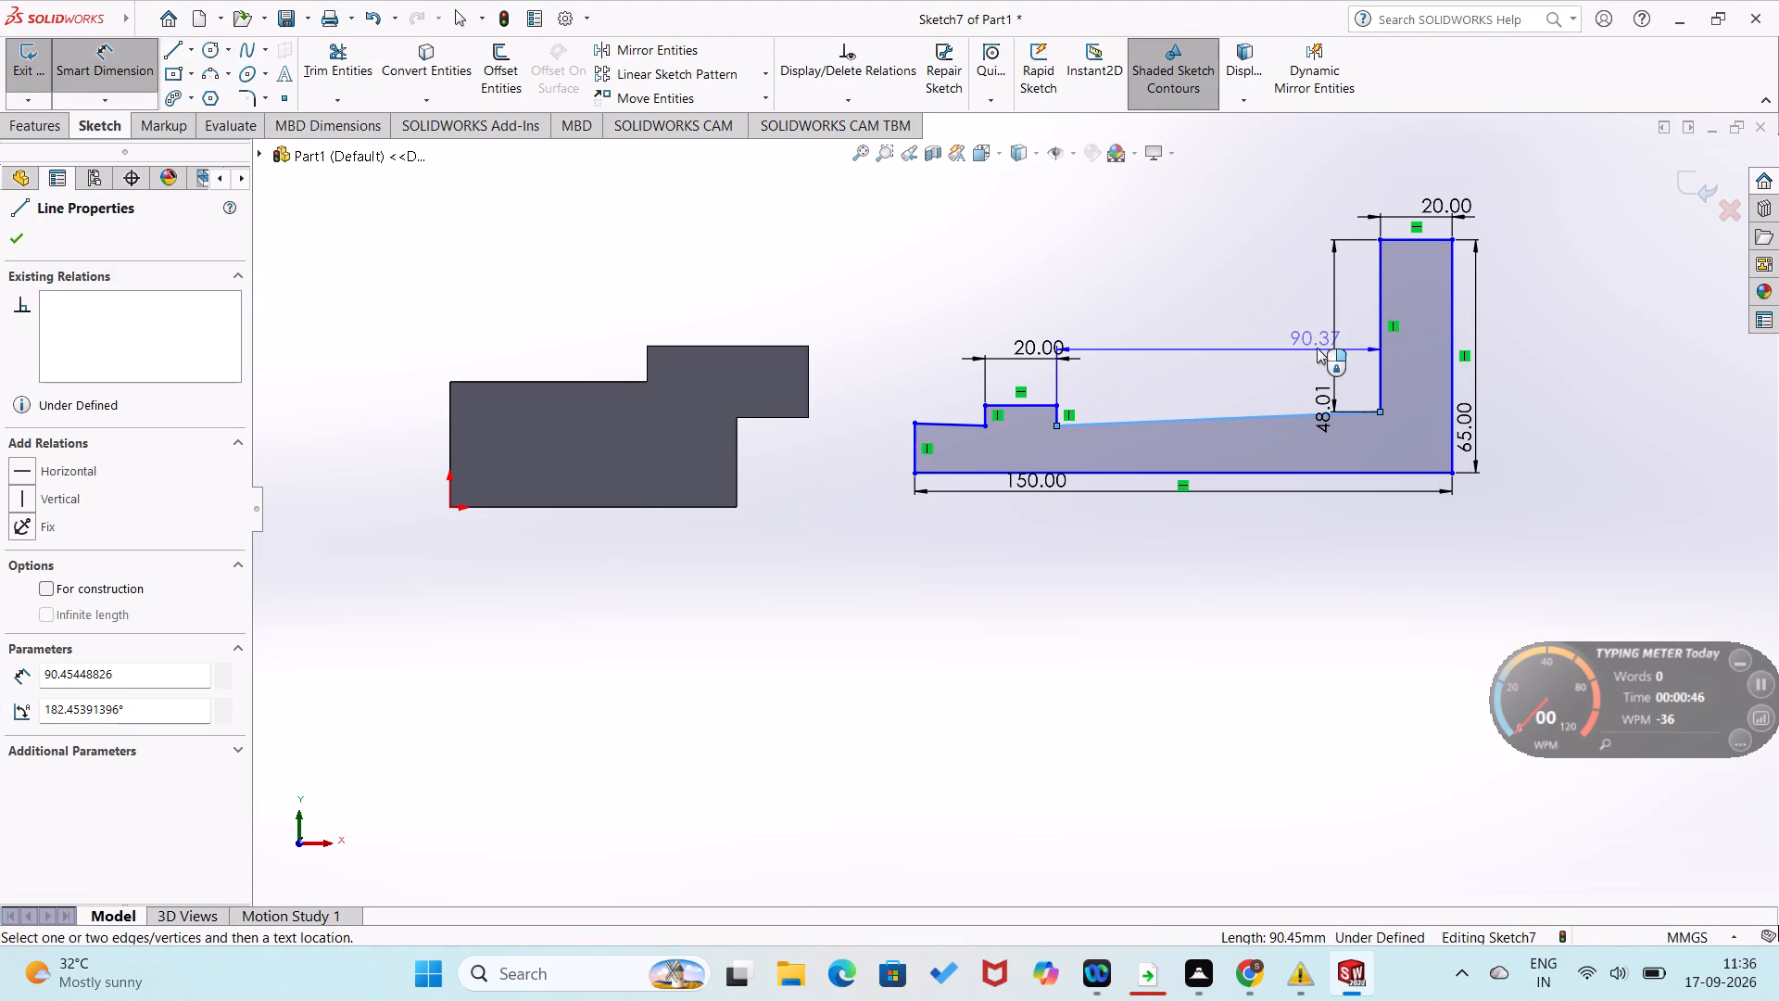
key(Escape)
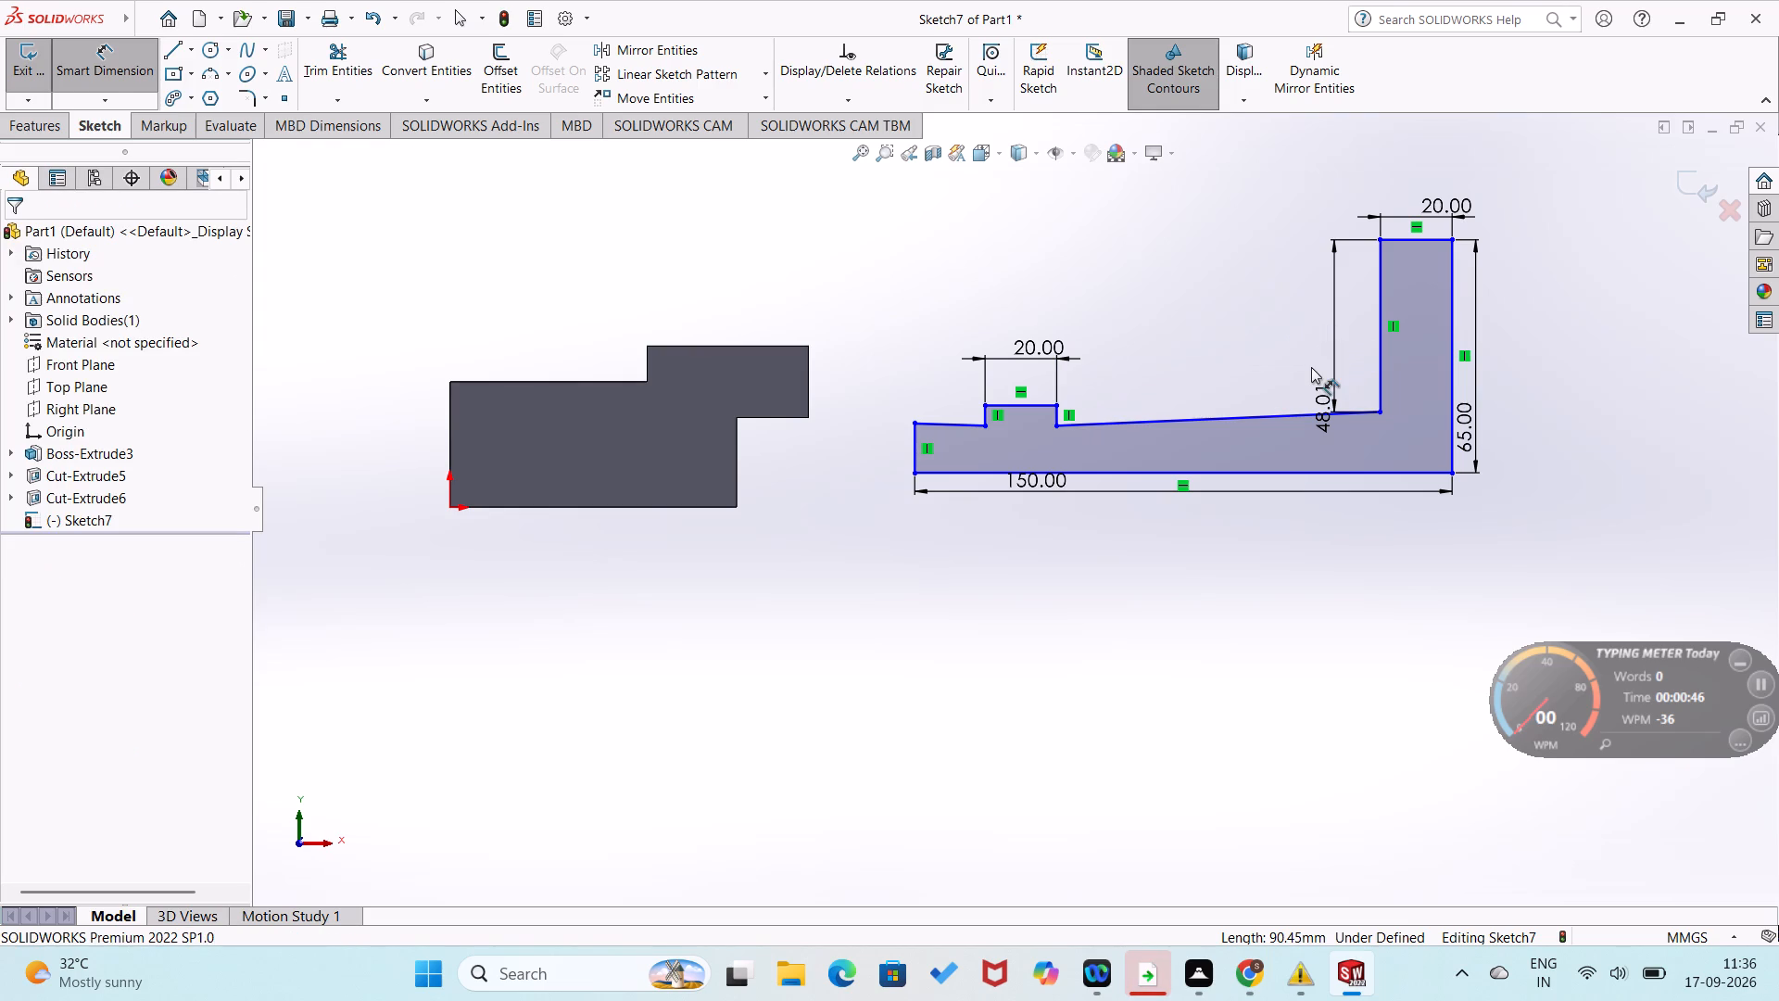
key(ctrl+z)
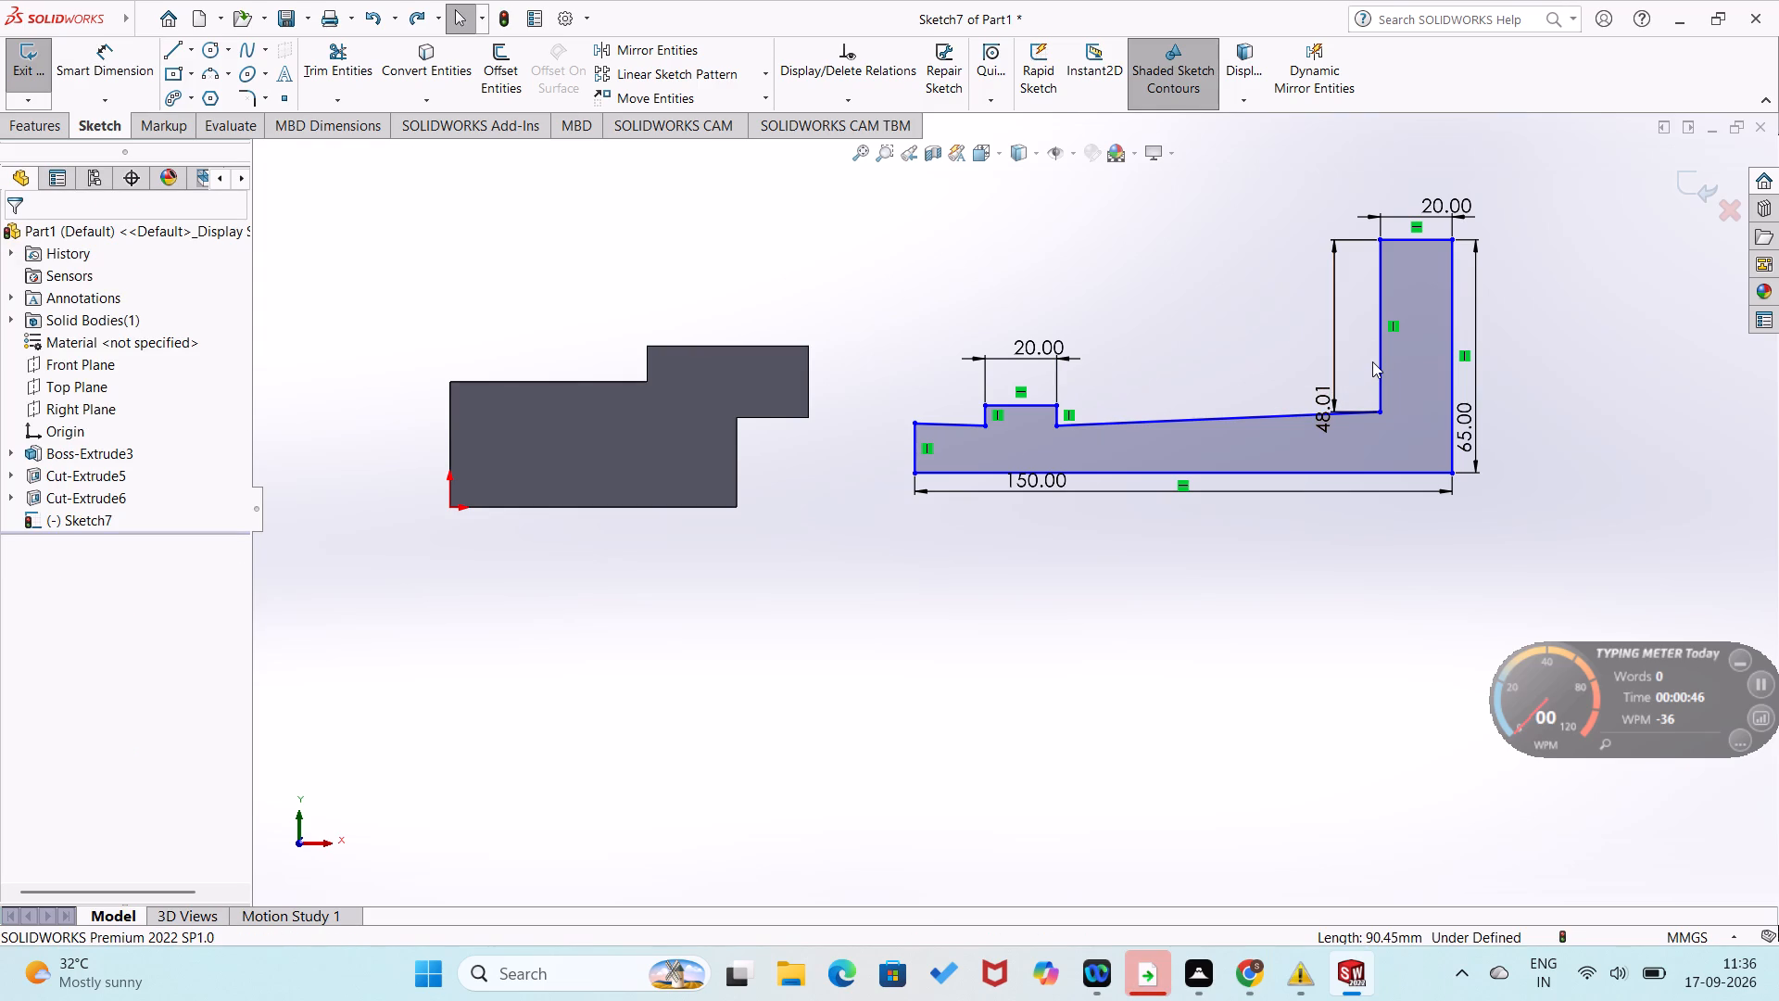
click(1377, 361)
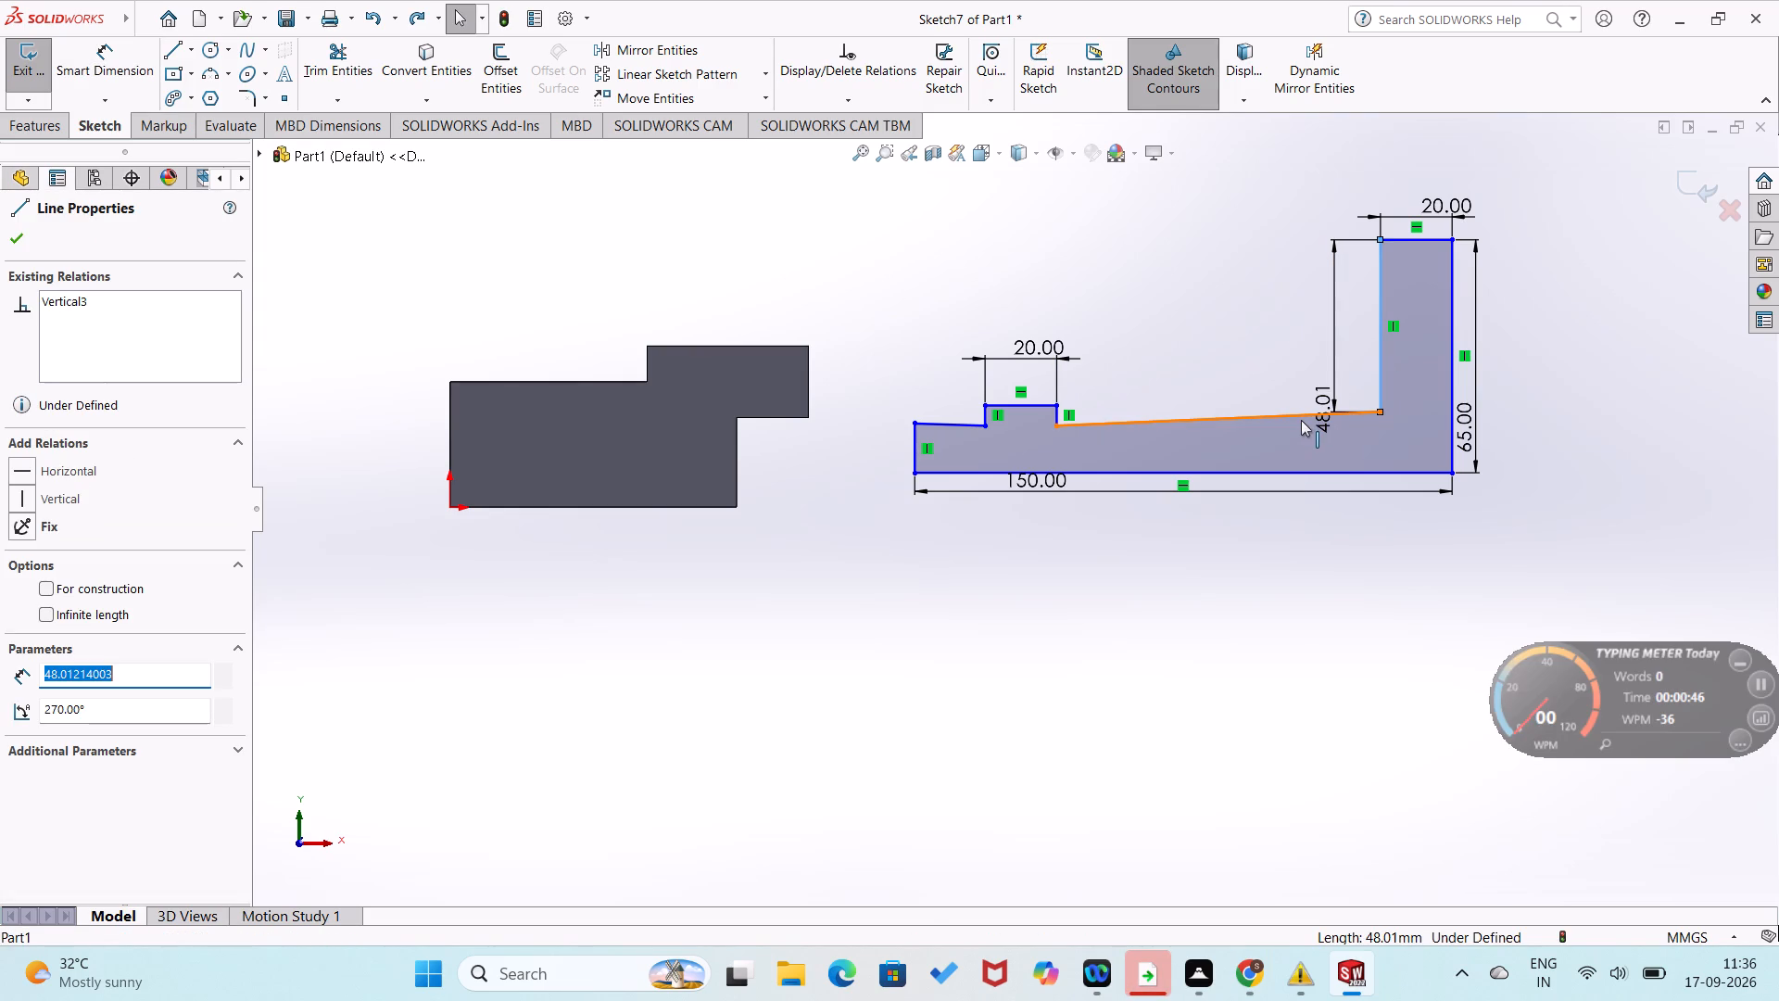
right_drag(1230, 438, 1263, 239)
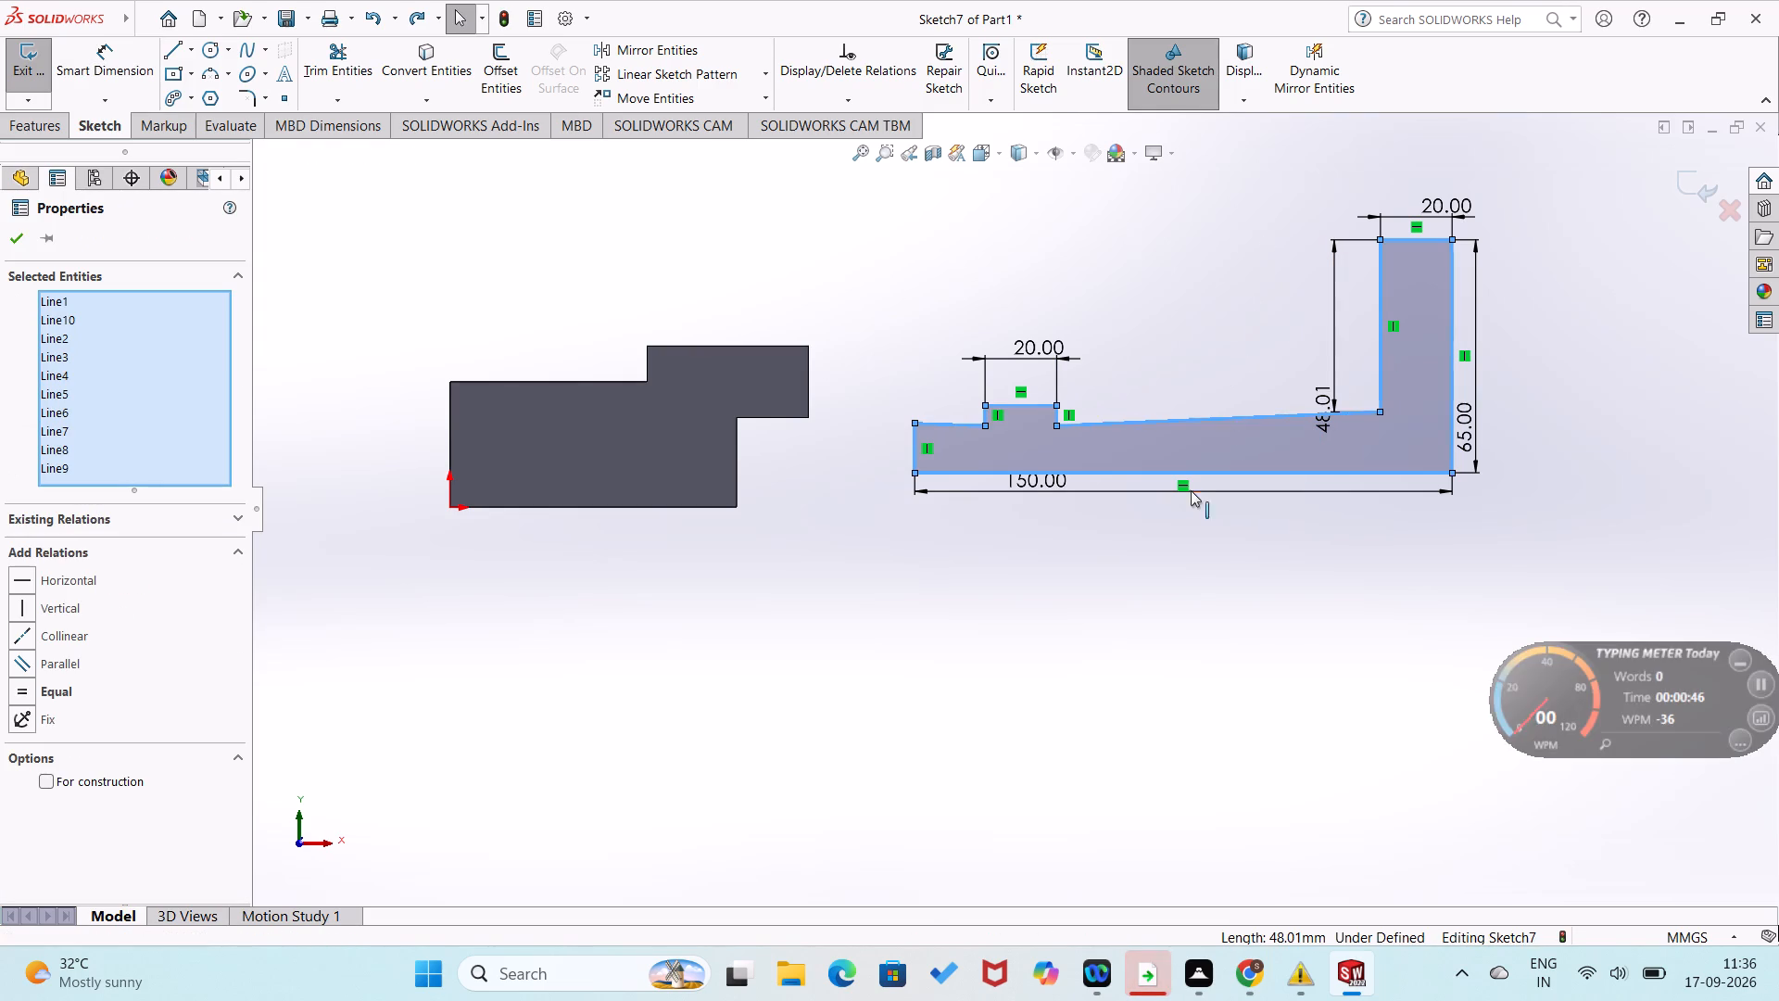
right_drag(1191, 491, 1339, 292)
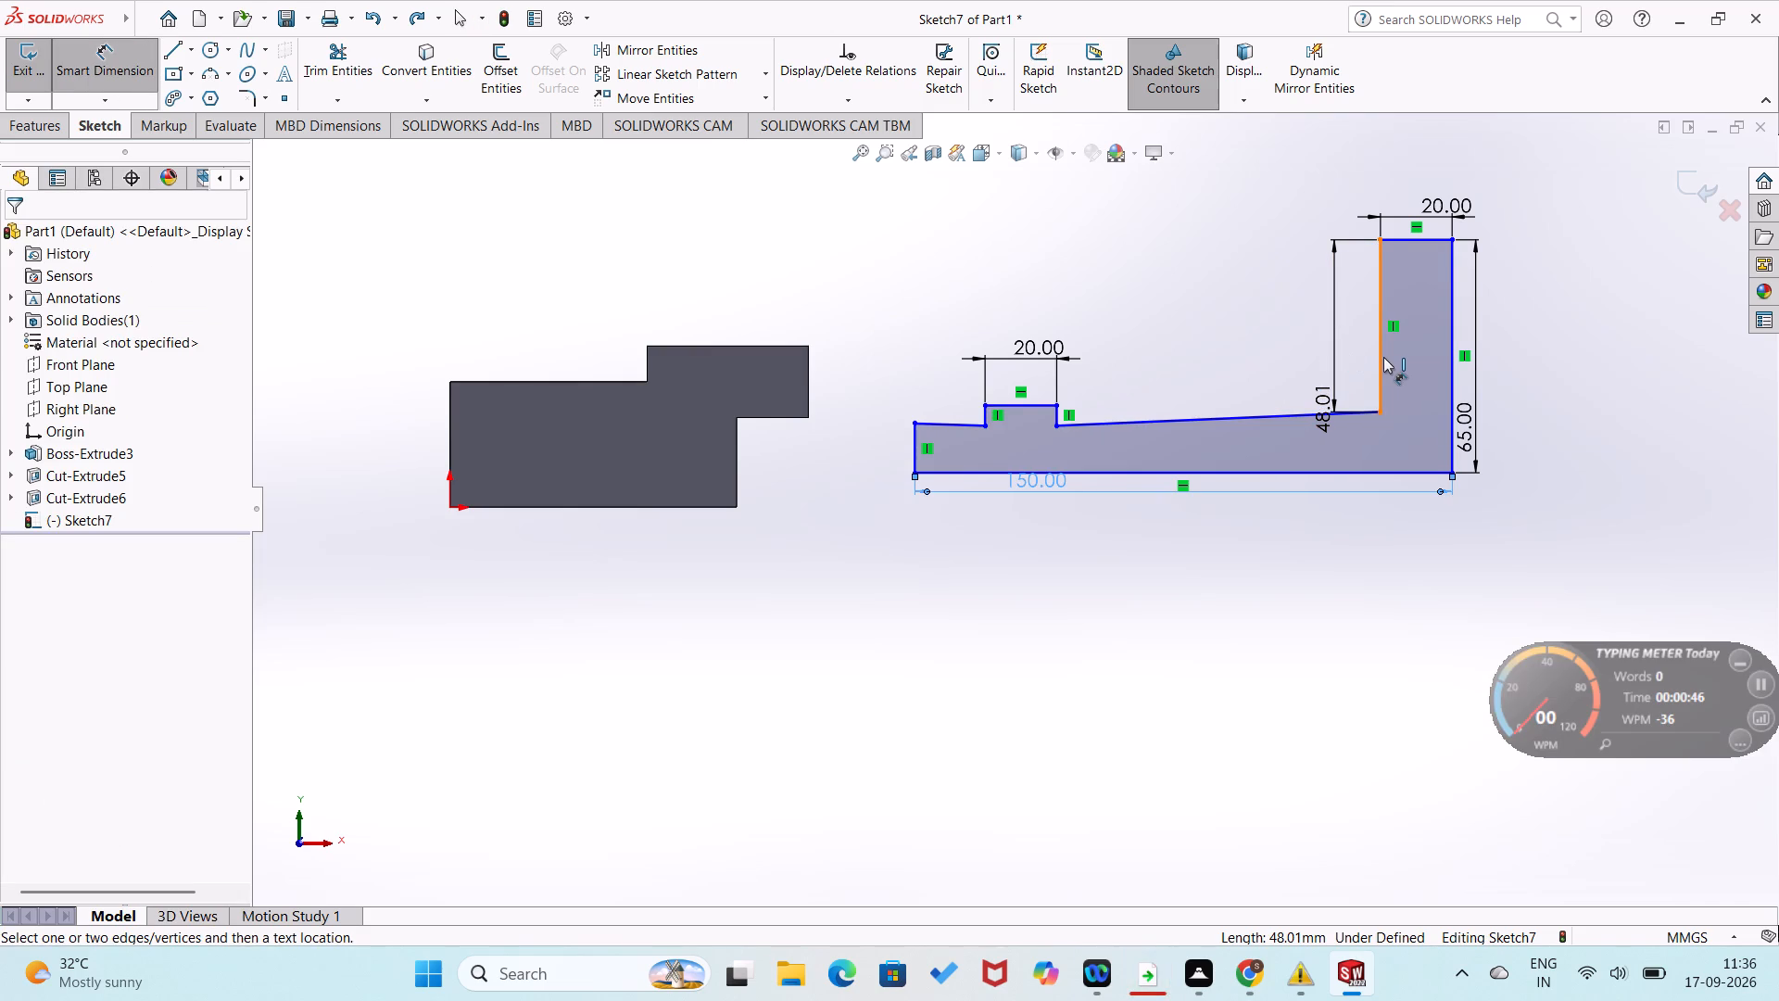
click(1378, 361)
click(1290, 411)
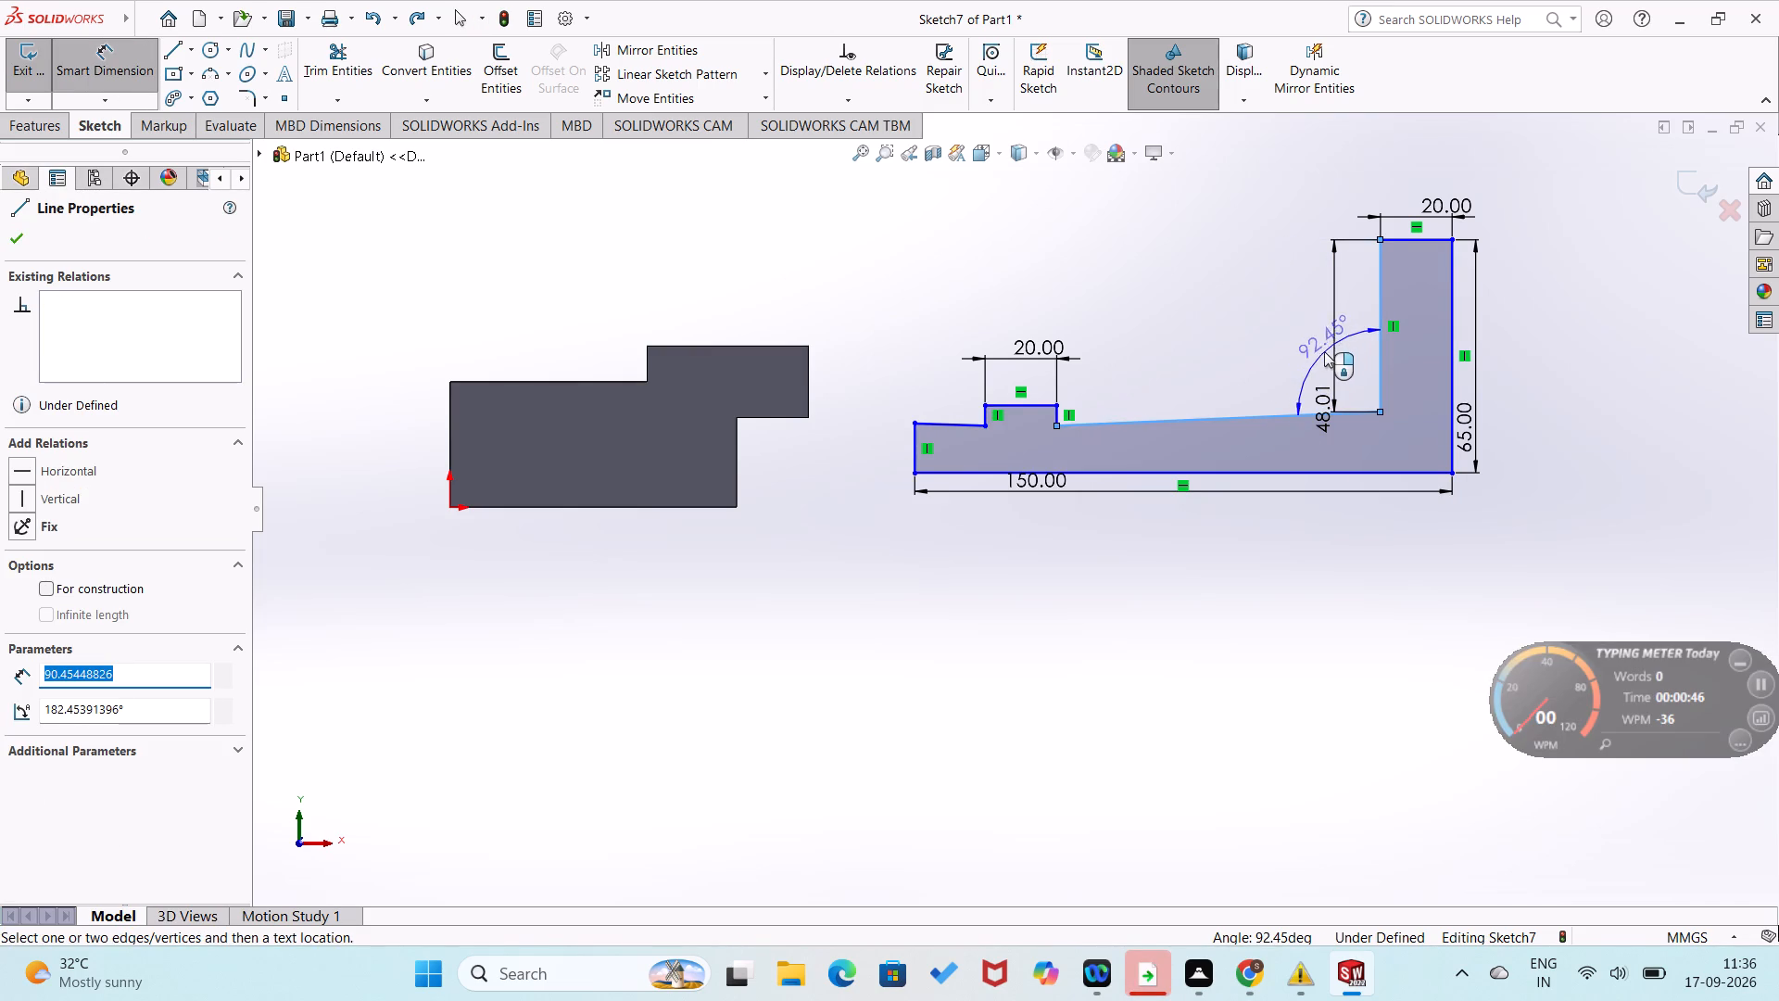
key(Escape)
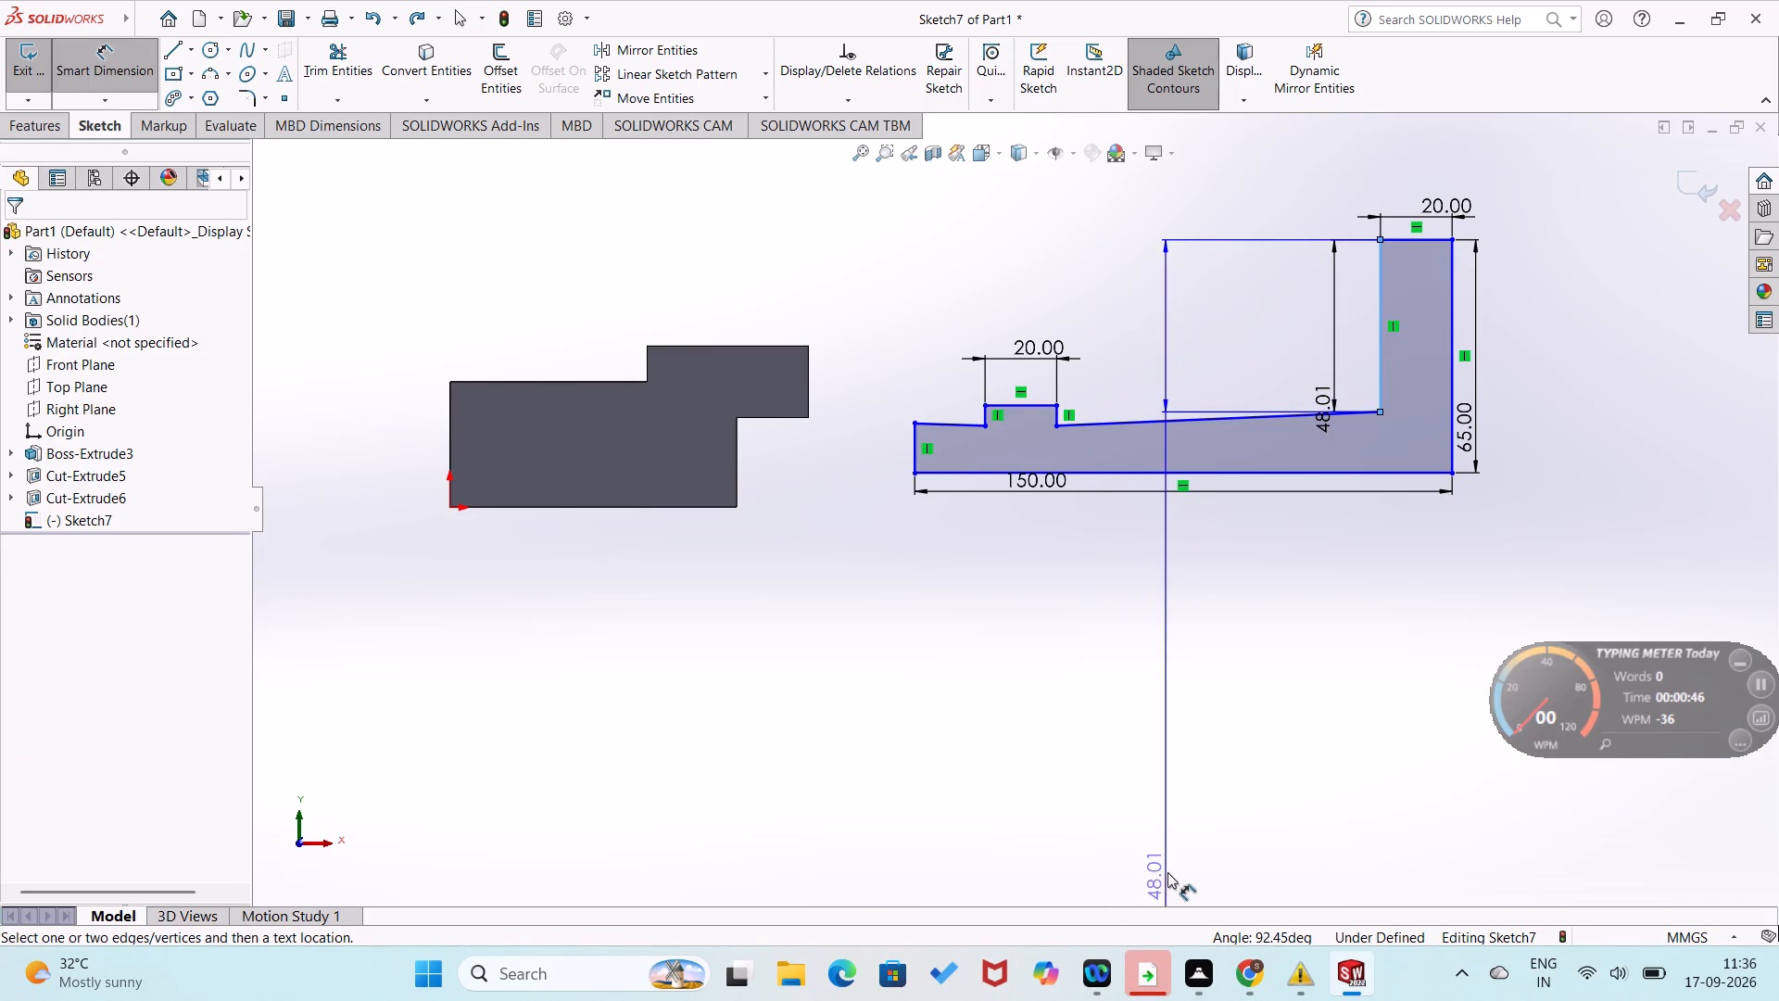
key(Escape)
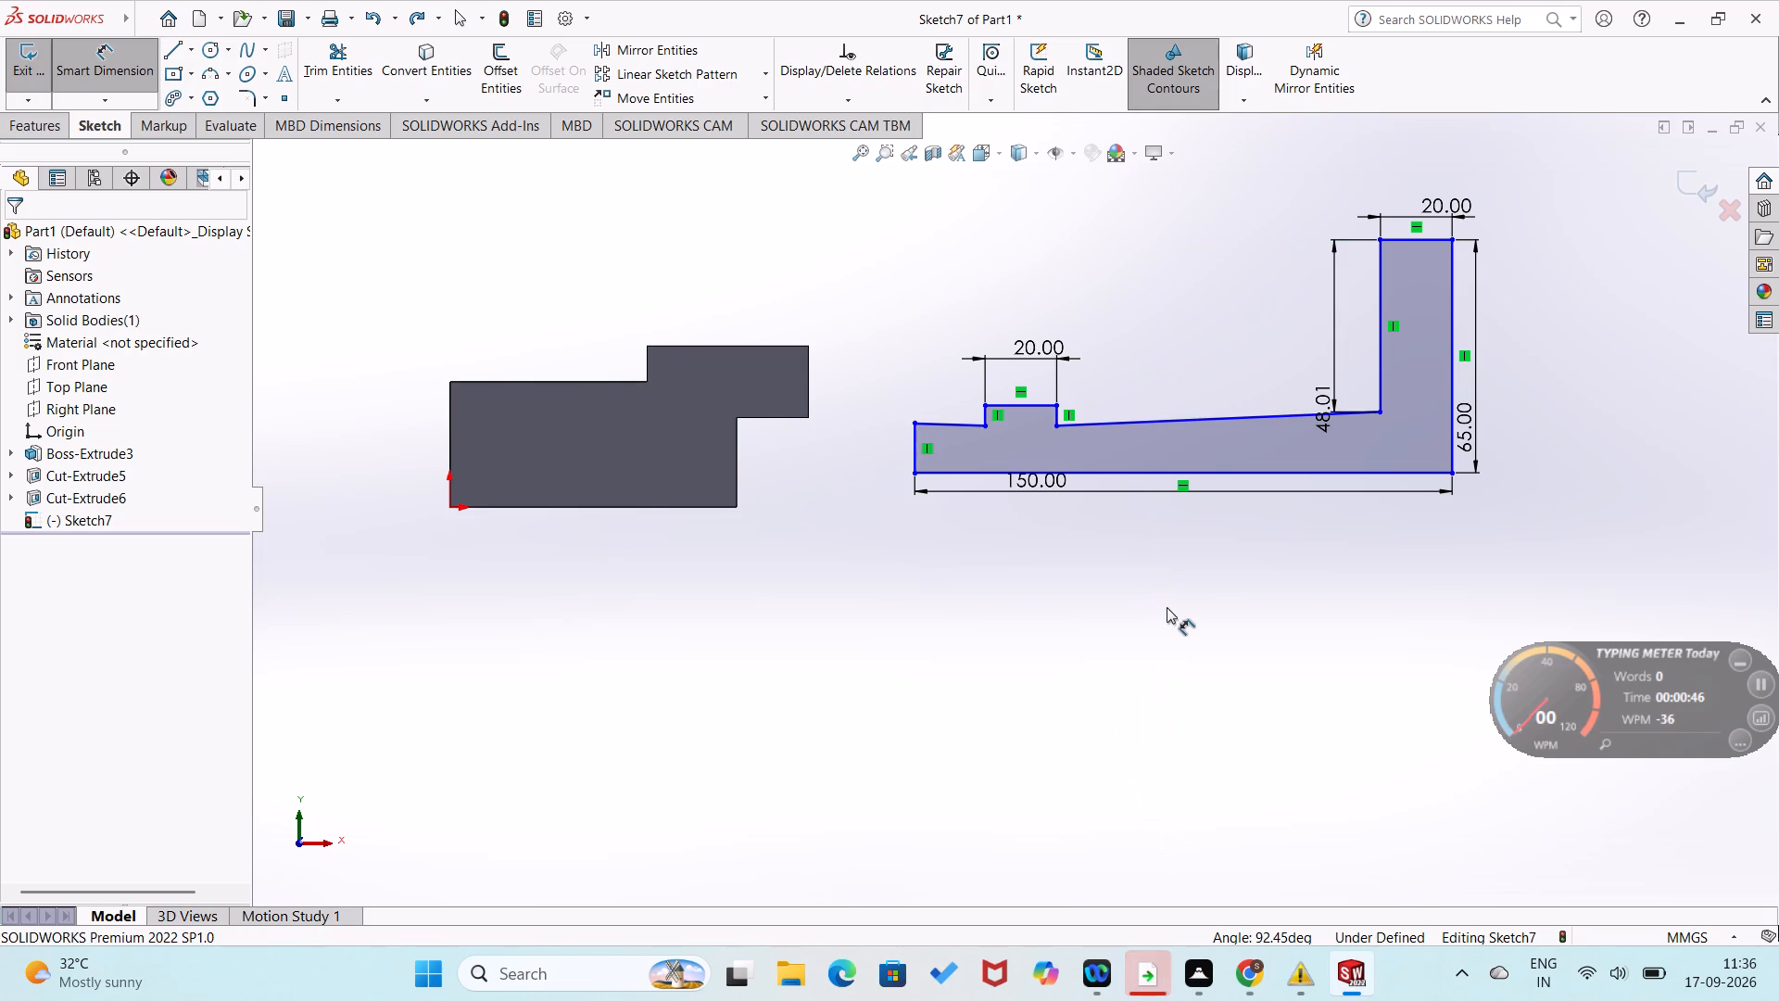
Undo all dimensions and lines of the second profile until the sketch is empty.
key(ctrl+z)
key(ctrl+z)
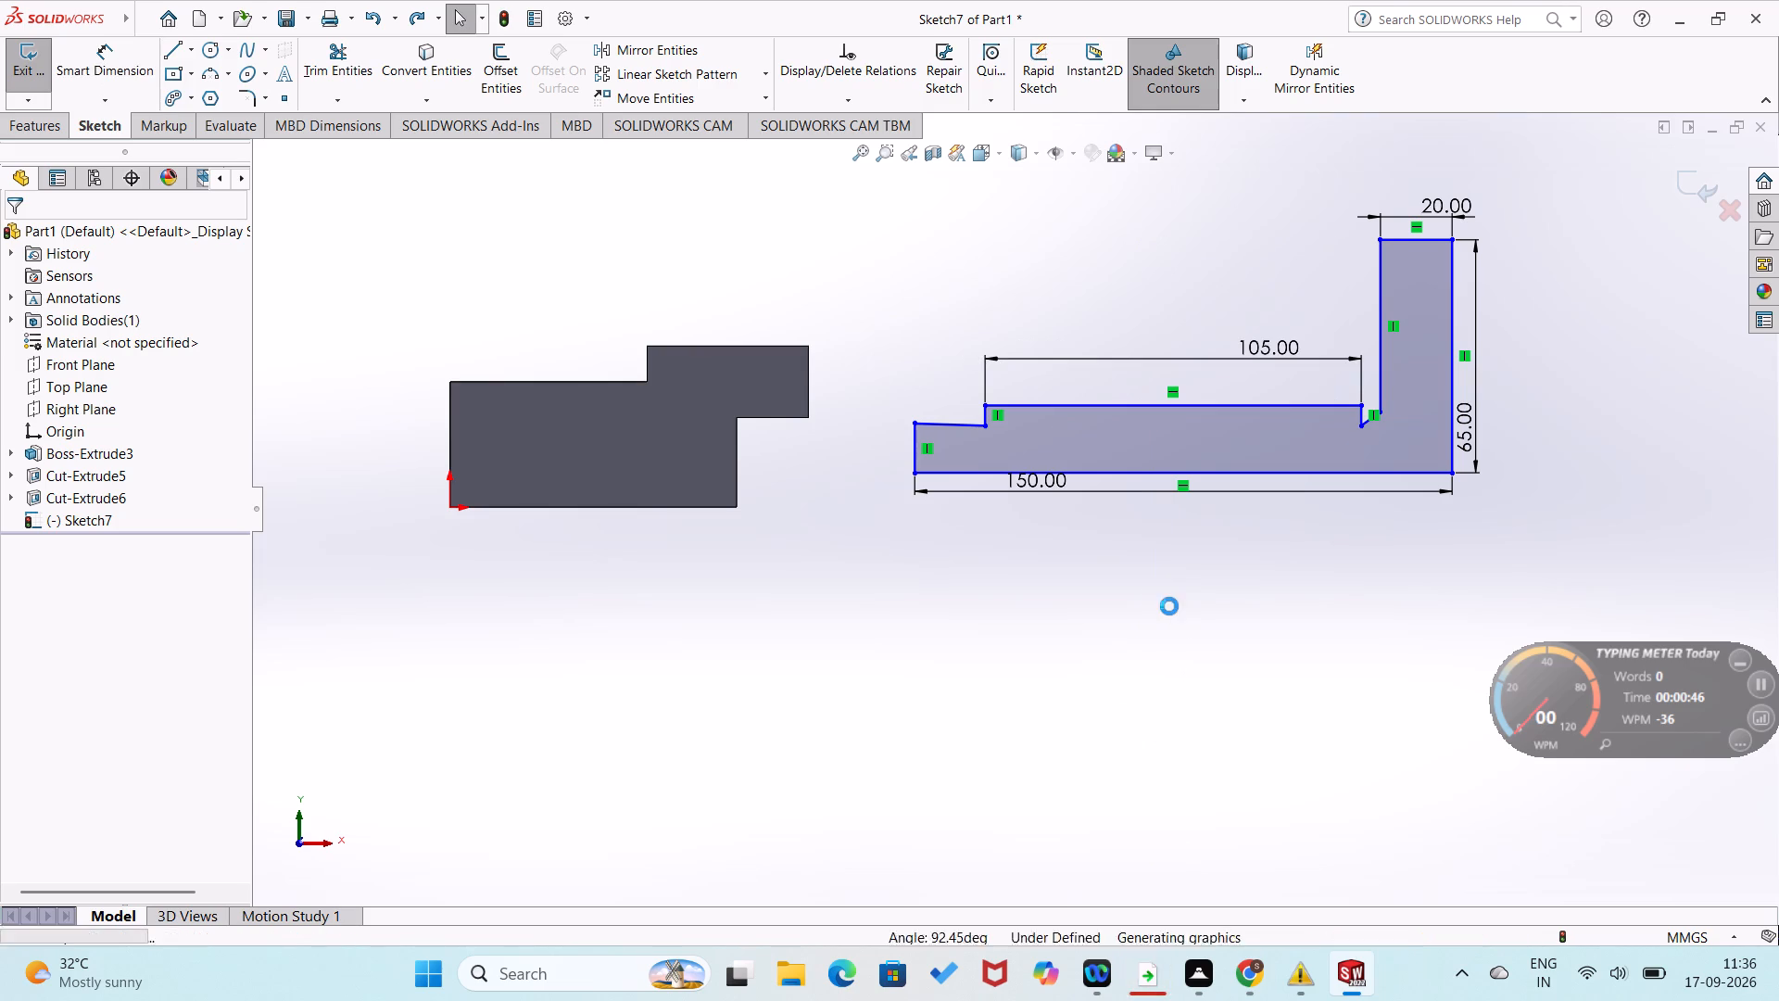
key(ctrl+z)
key(ctrl+z)
key(ctrl+z)
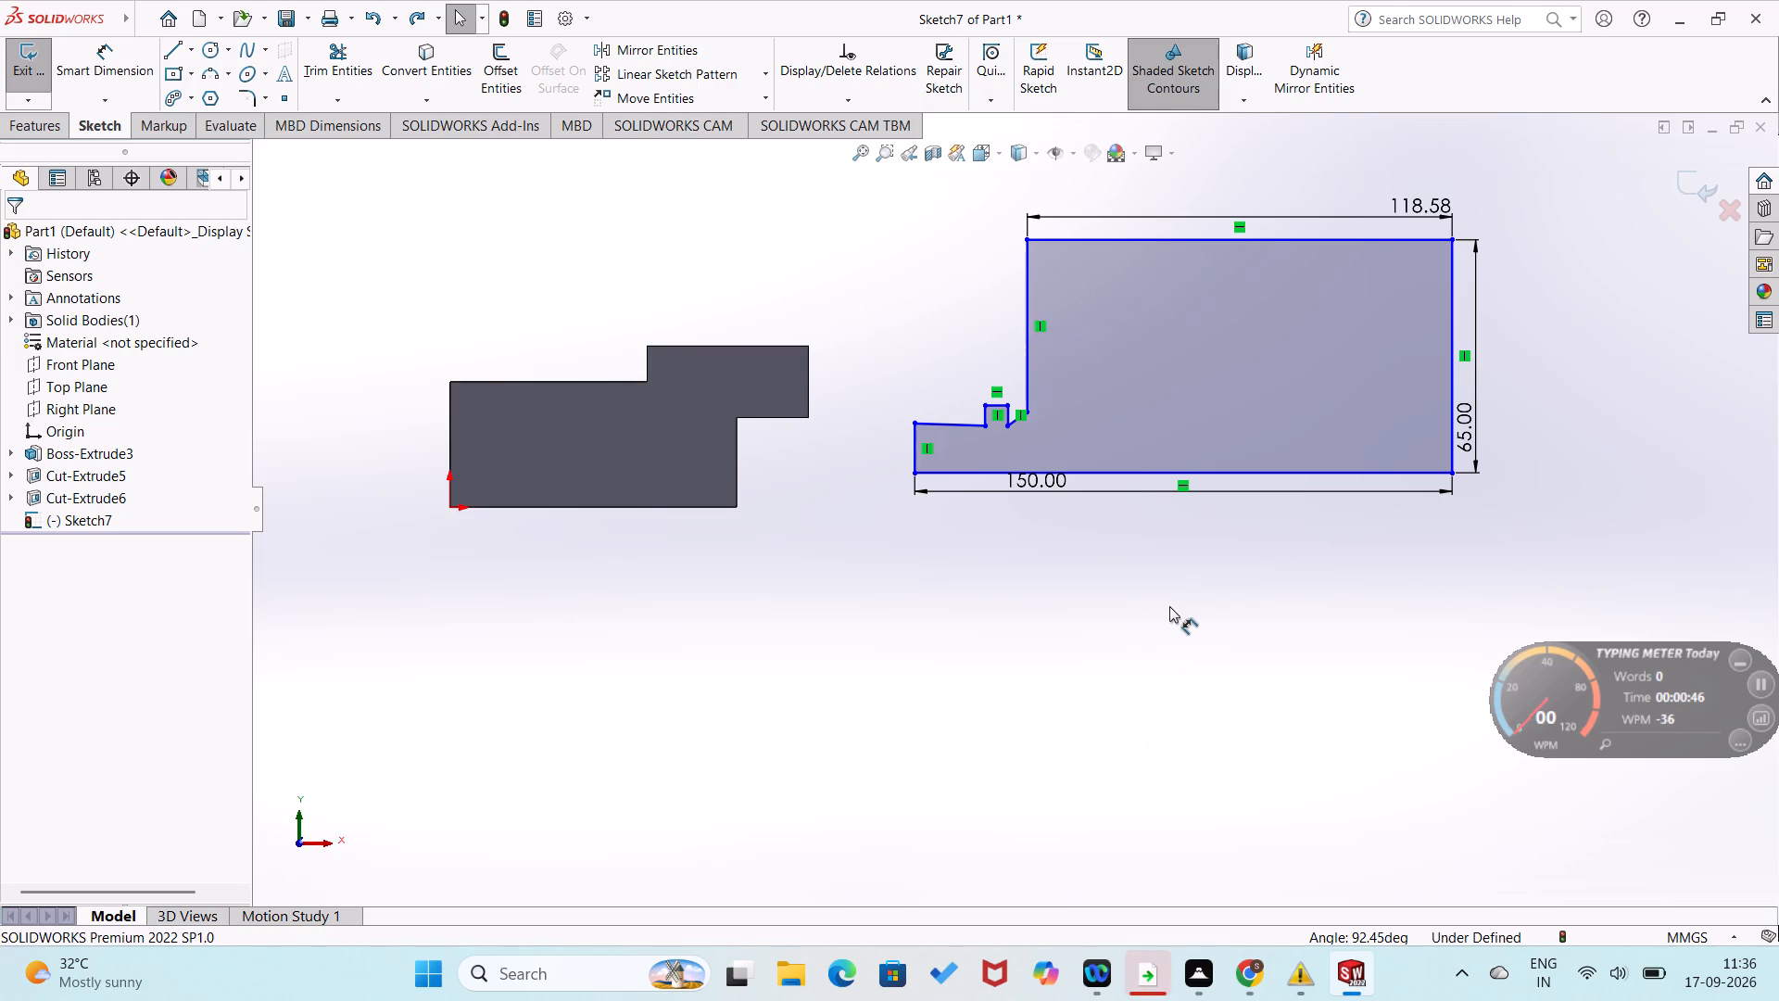
key(ctrl+z)
key(ctrl+z)
key(ctrl+z)
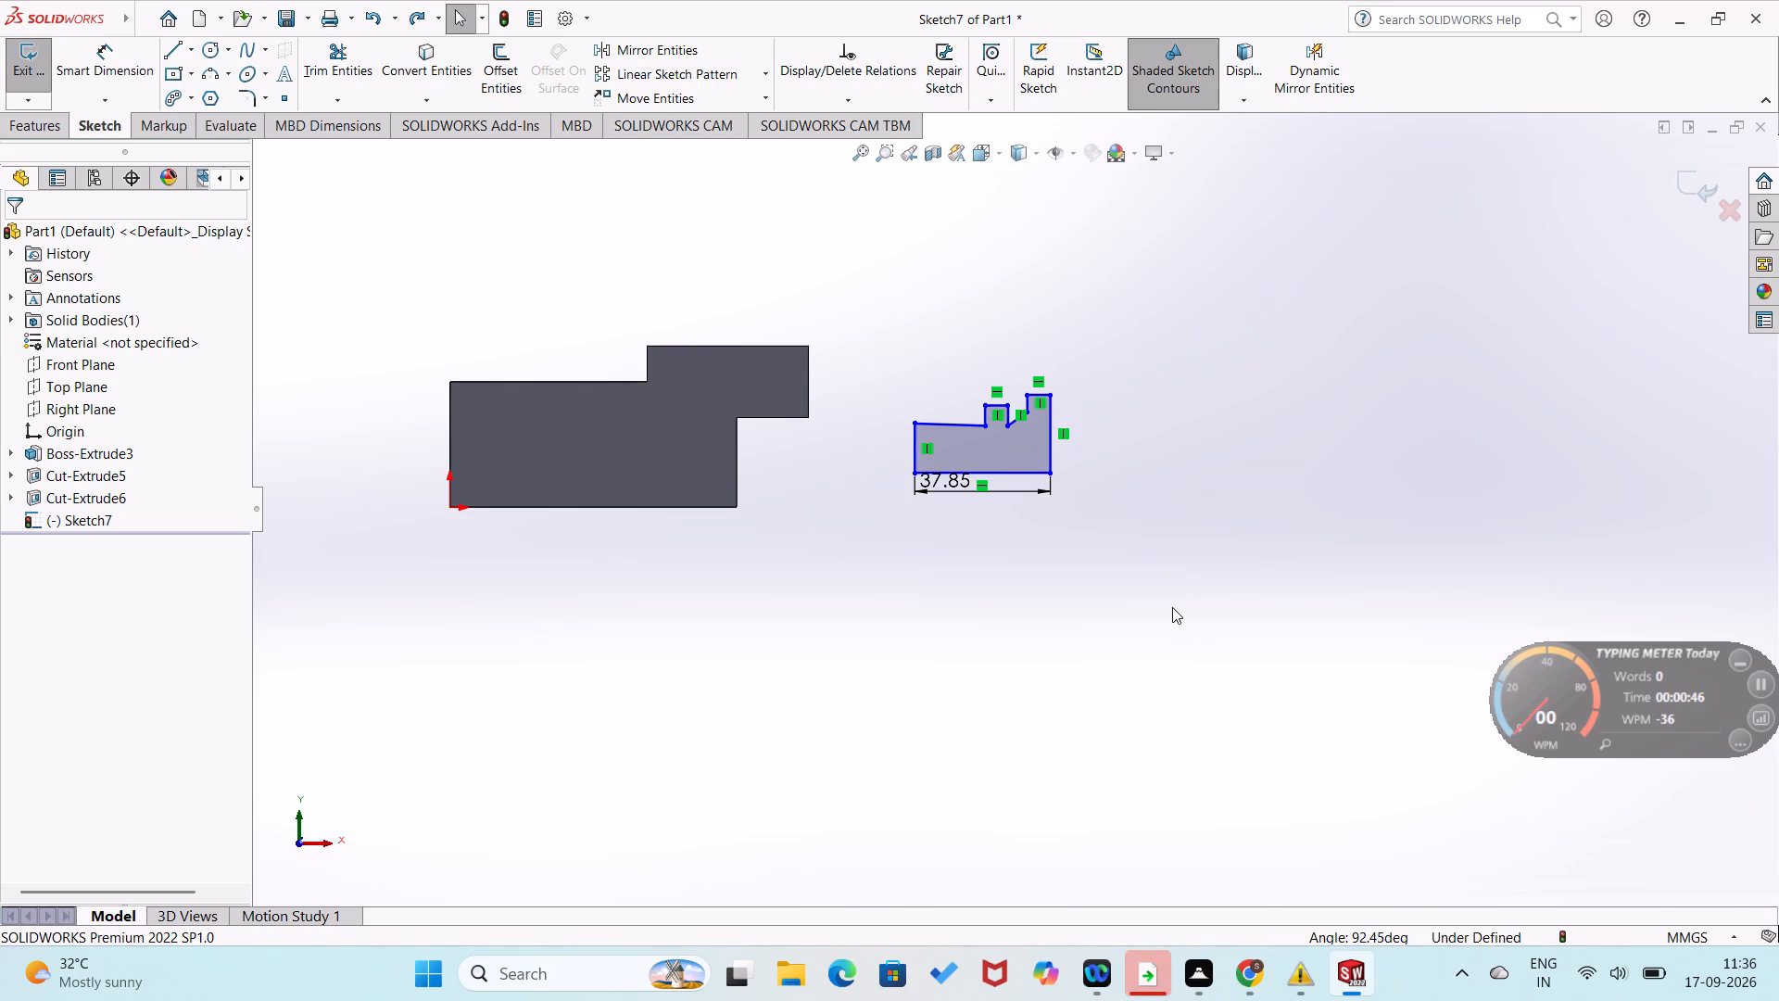
key(ctrl+z)
key(ctrl+z)
key(ctrl+z)
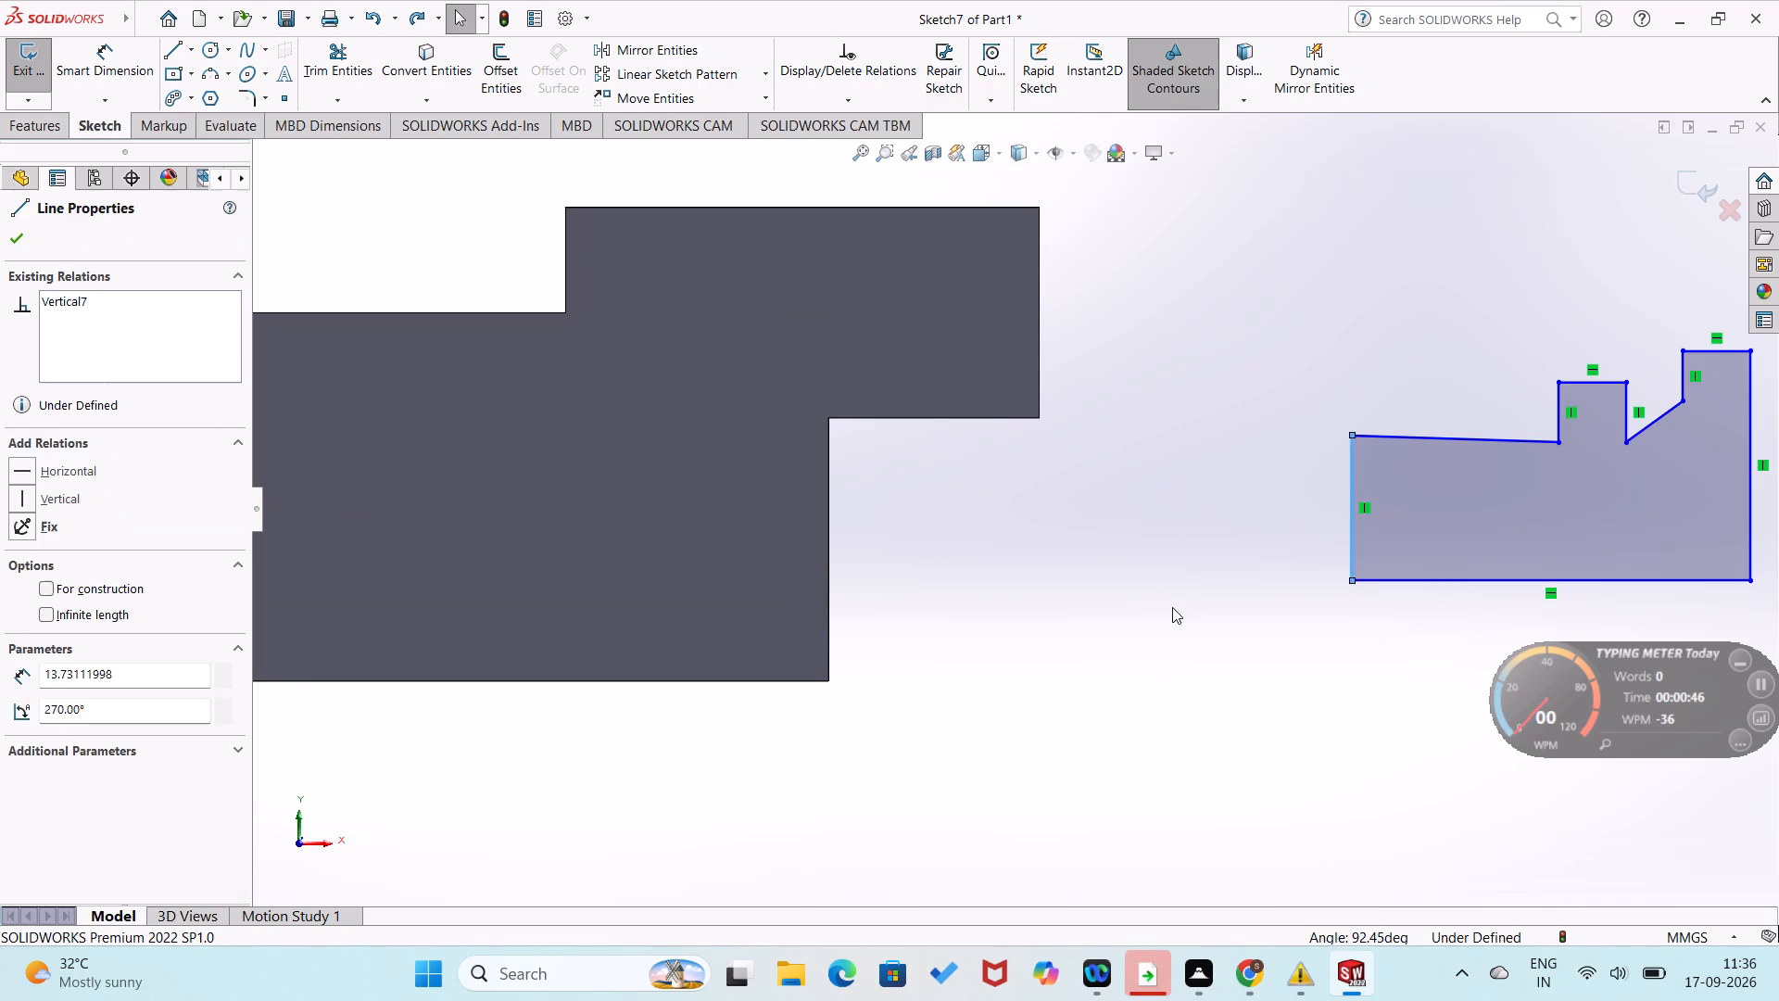
key(ctrl+z)
key(ctrl+z)
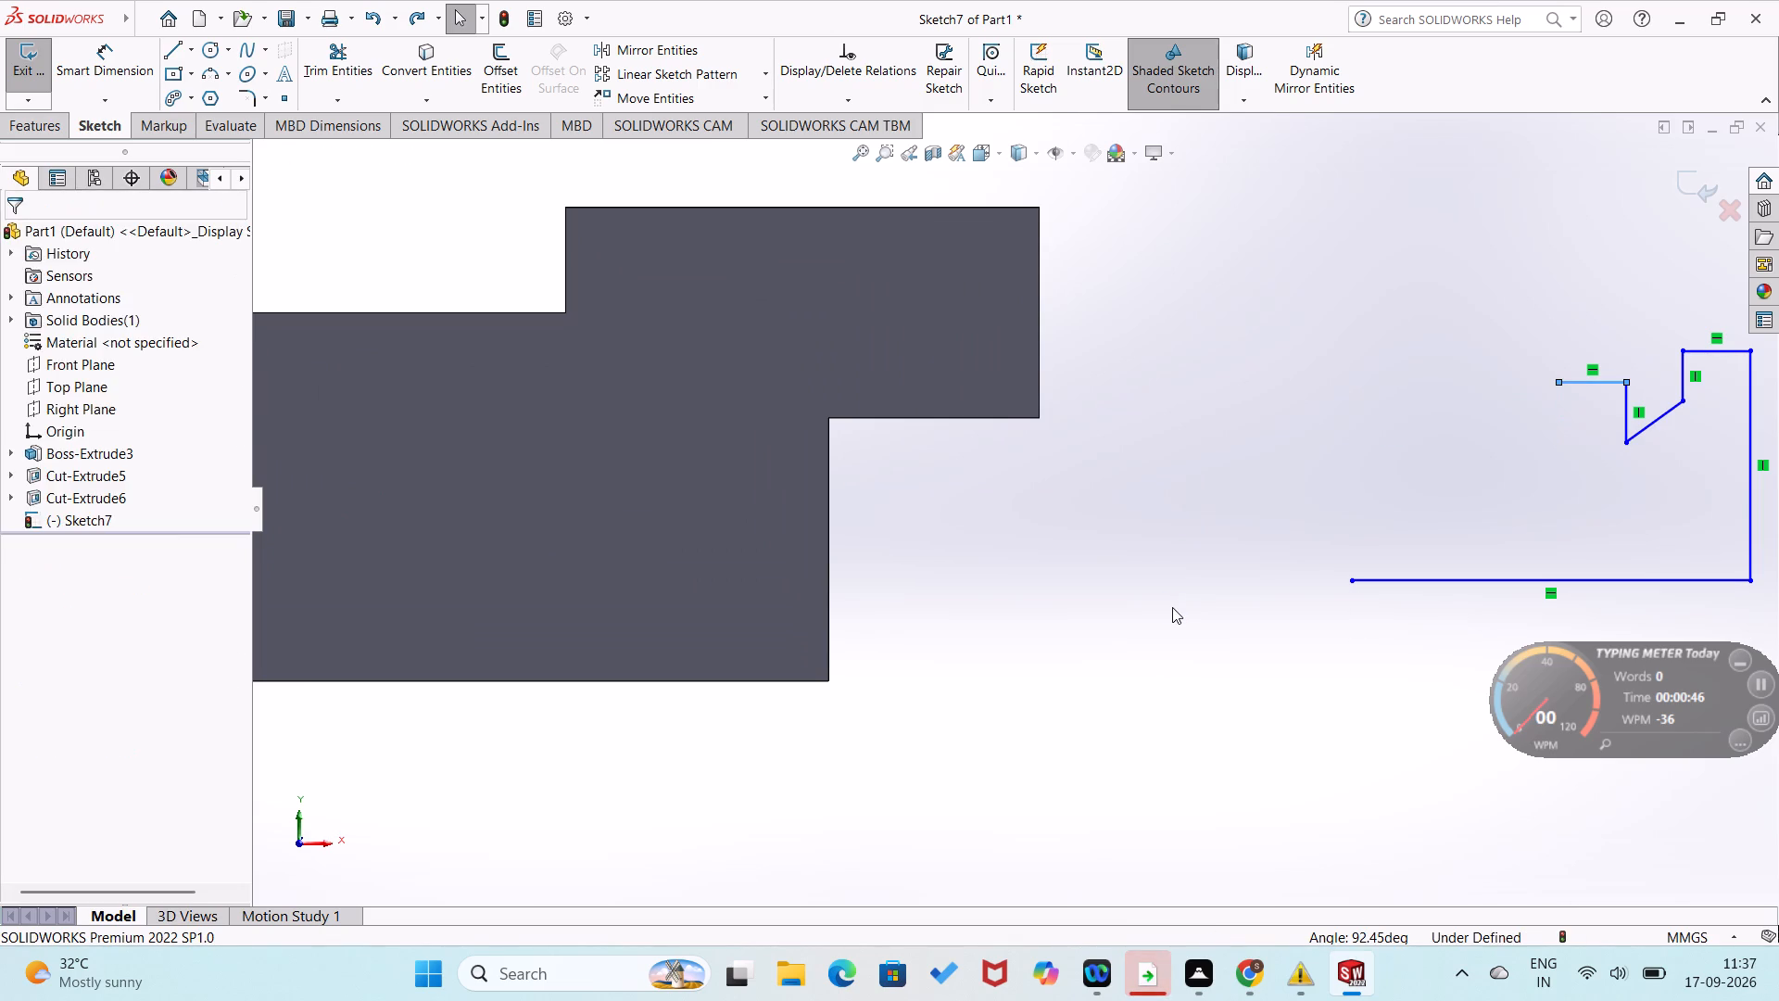
key(ctrl+z)
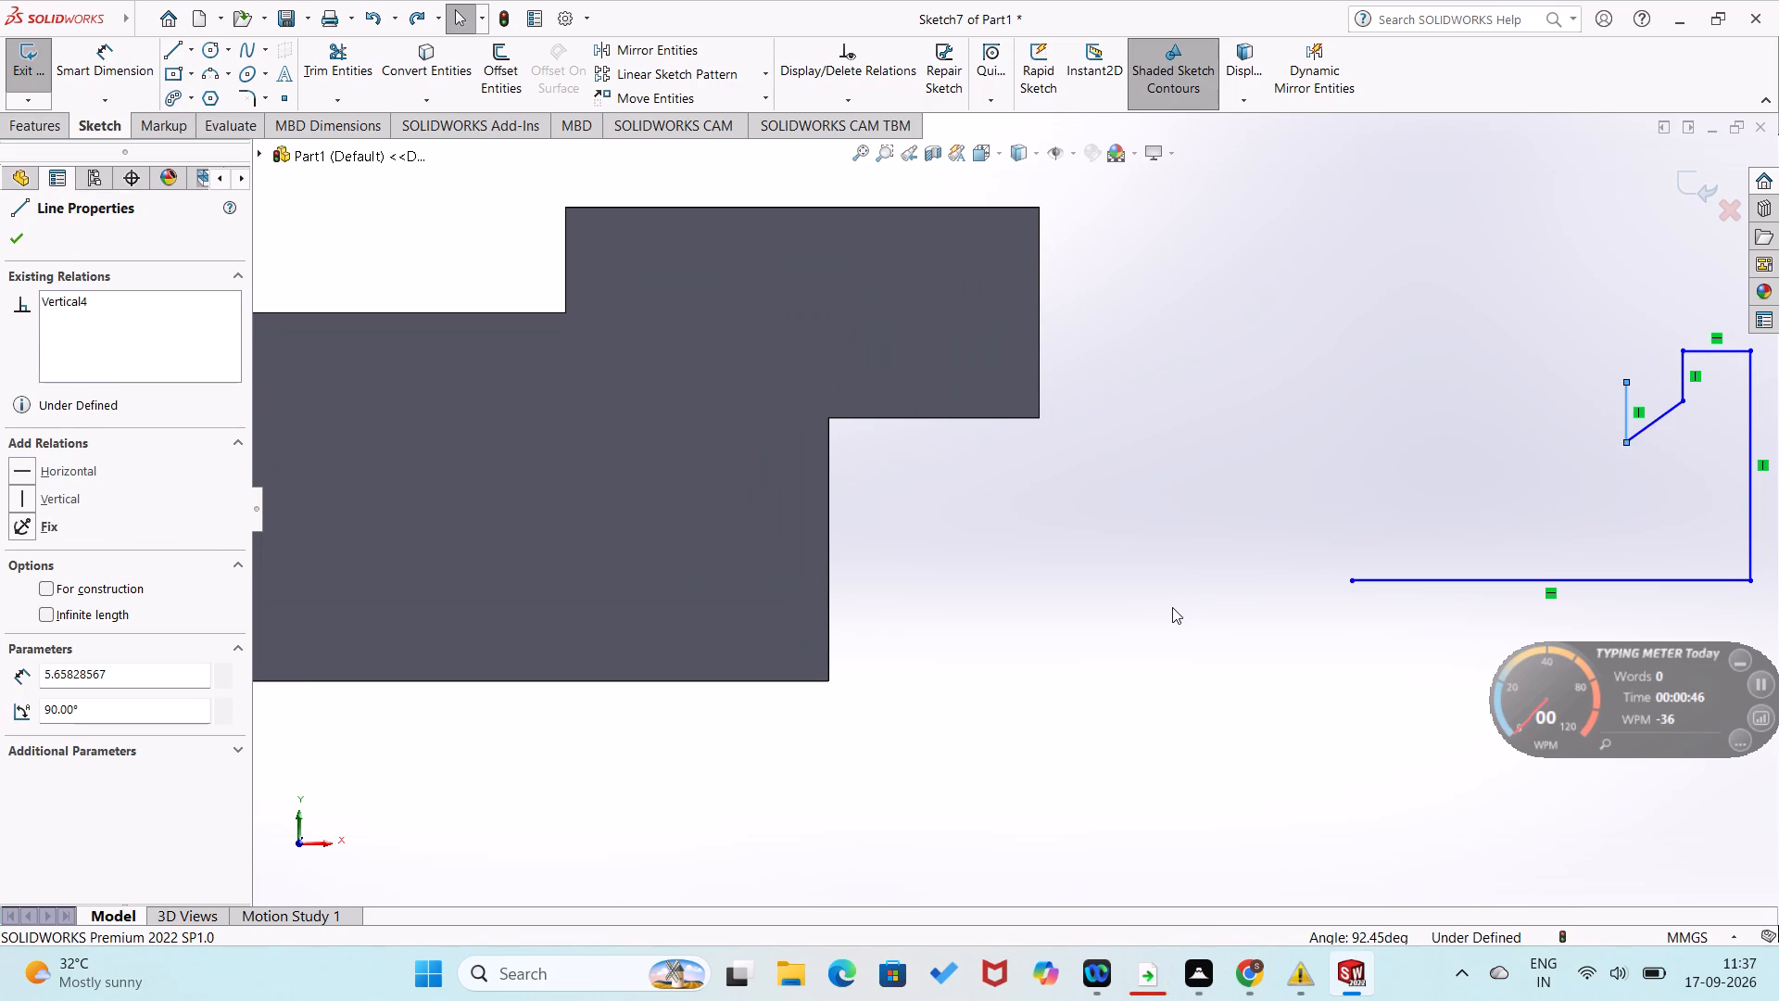
key(ctrl+z)
key(ctrl+z)
key(ctrl+z)
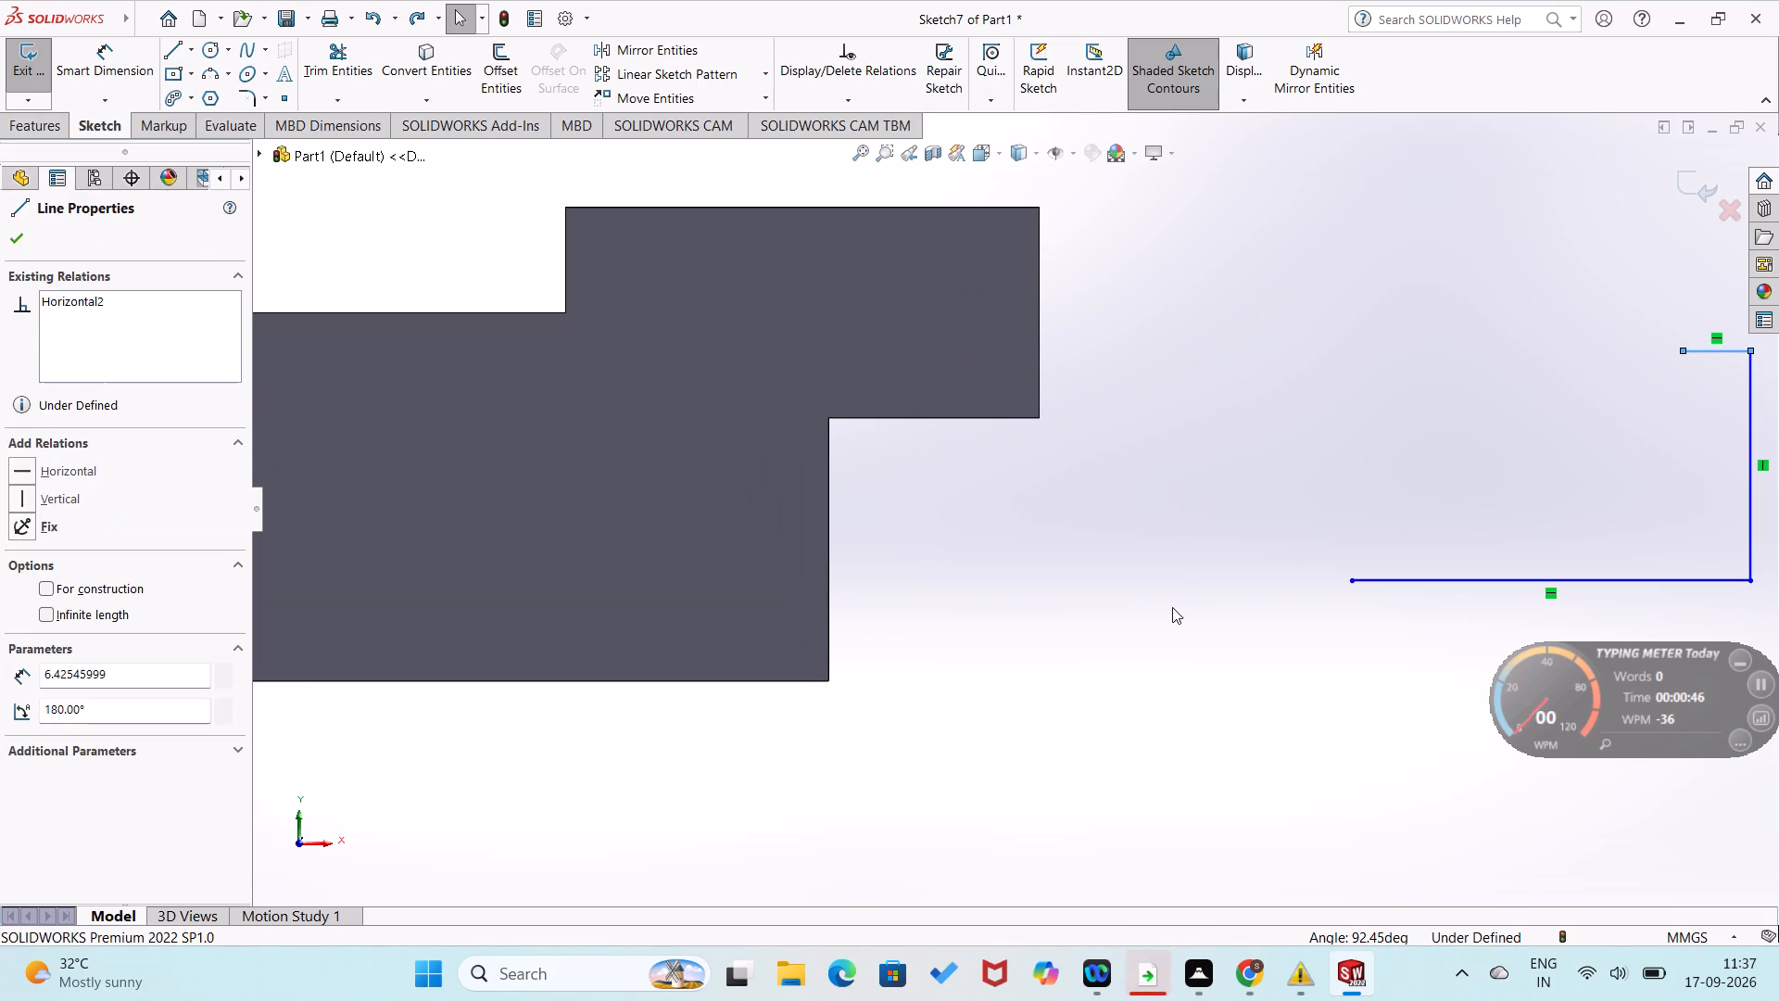
key(ctrl+z)
key(ctrl+z)
key(ctrl+z)
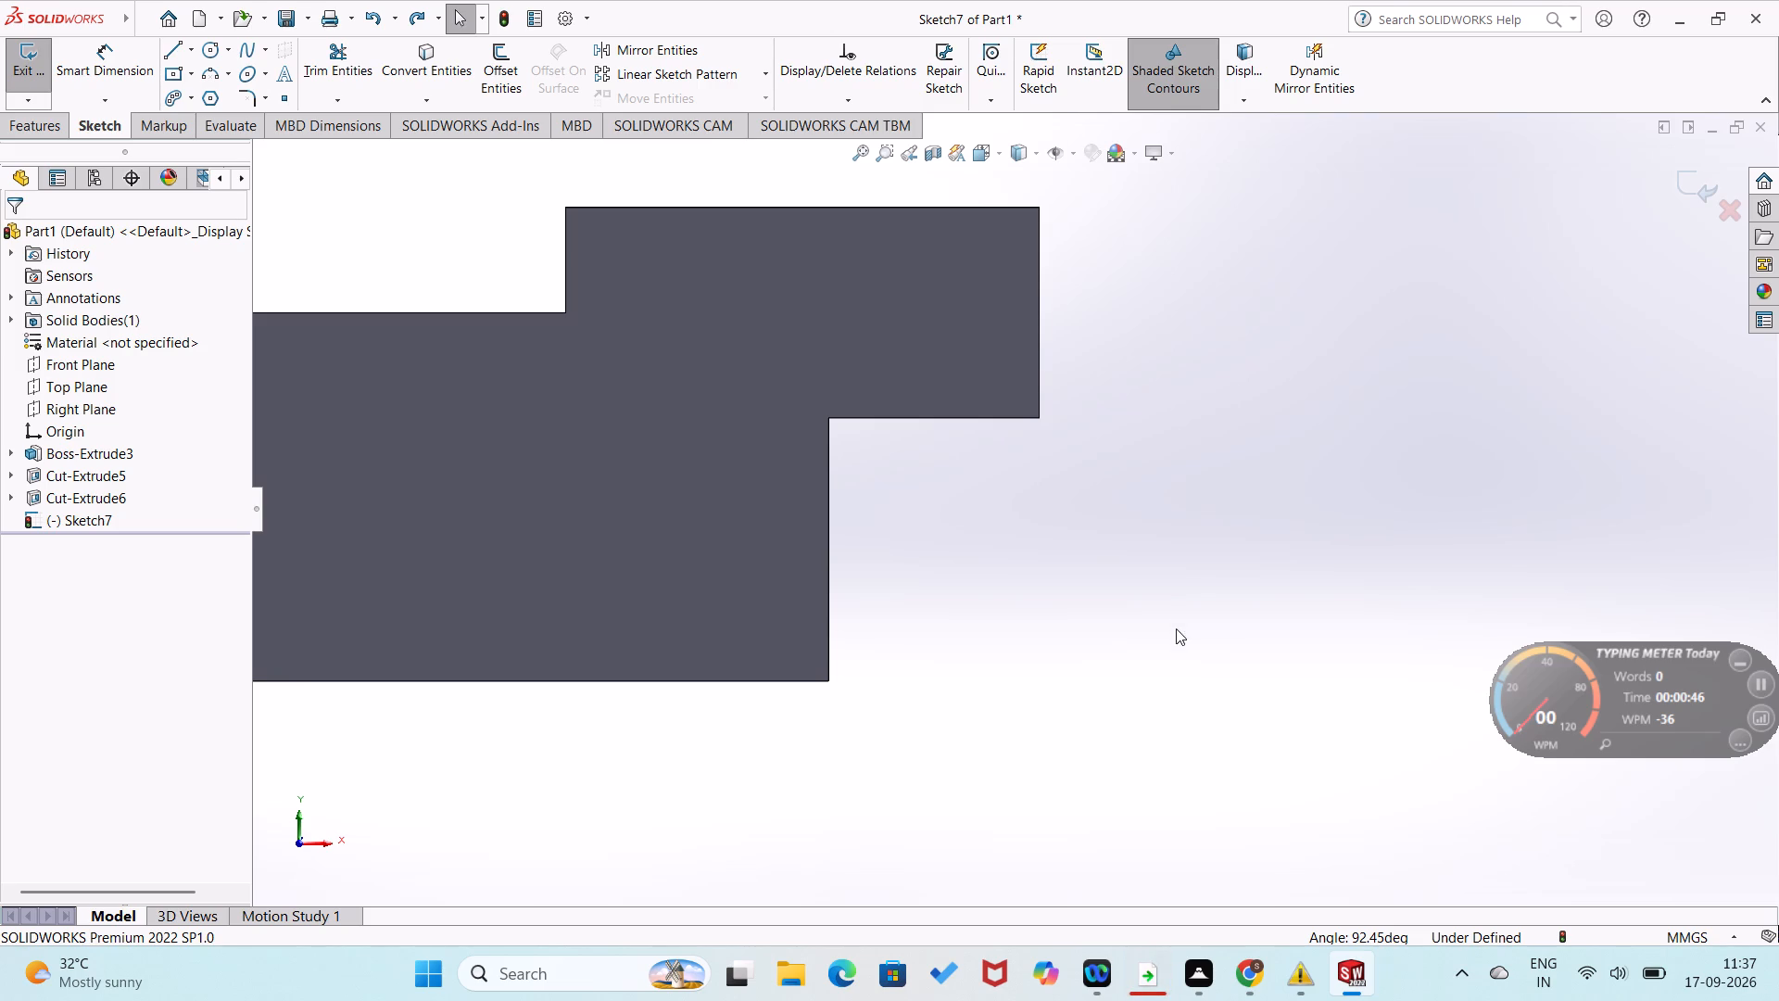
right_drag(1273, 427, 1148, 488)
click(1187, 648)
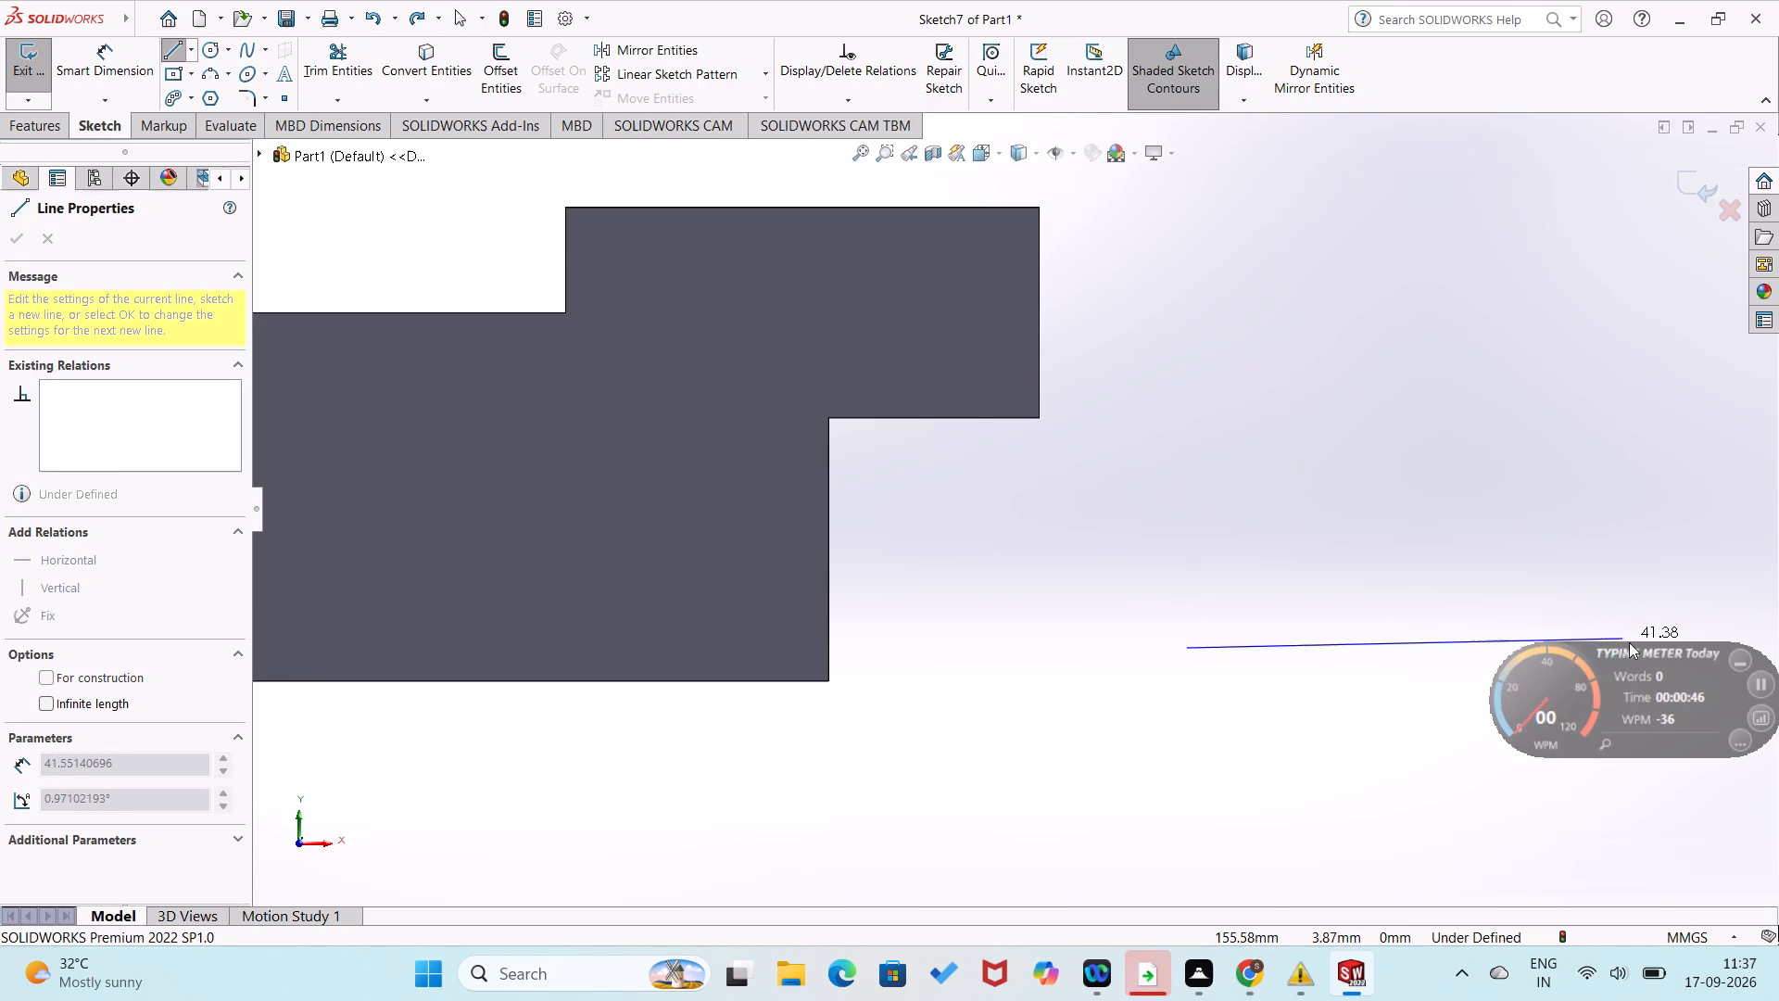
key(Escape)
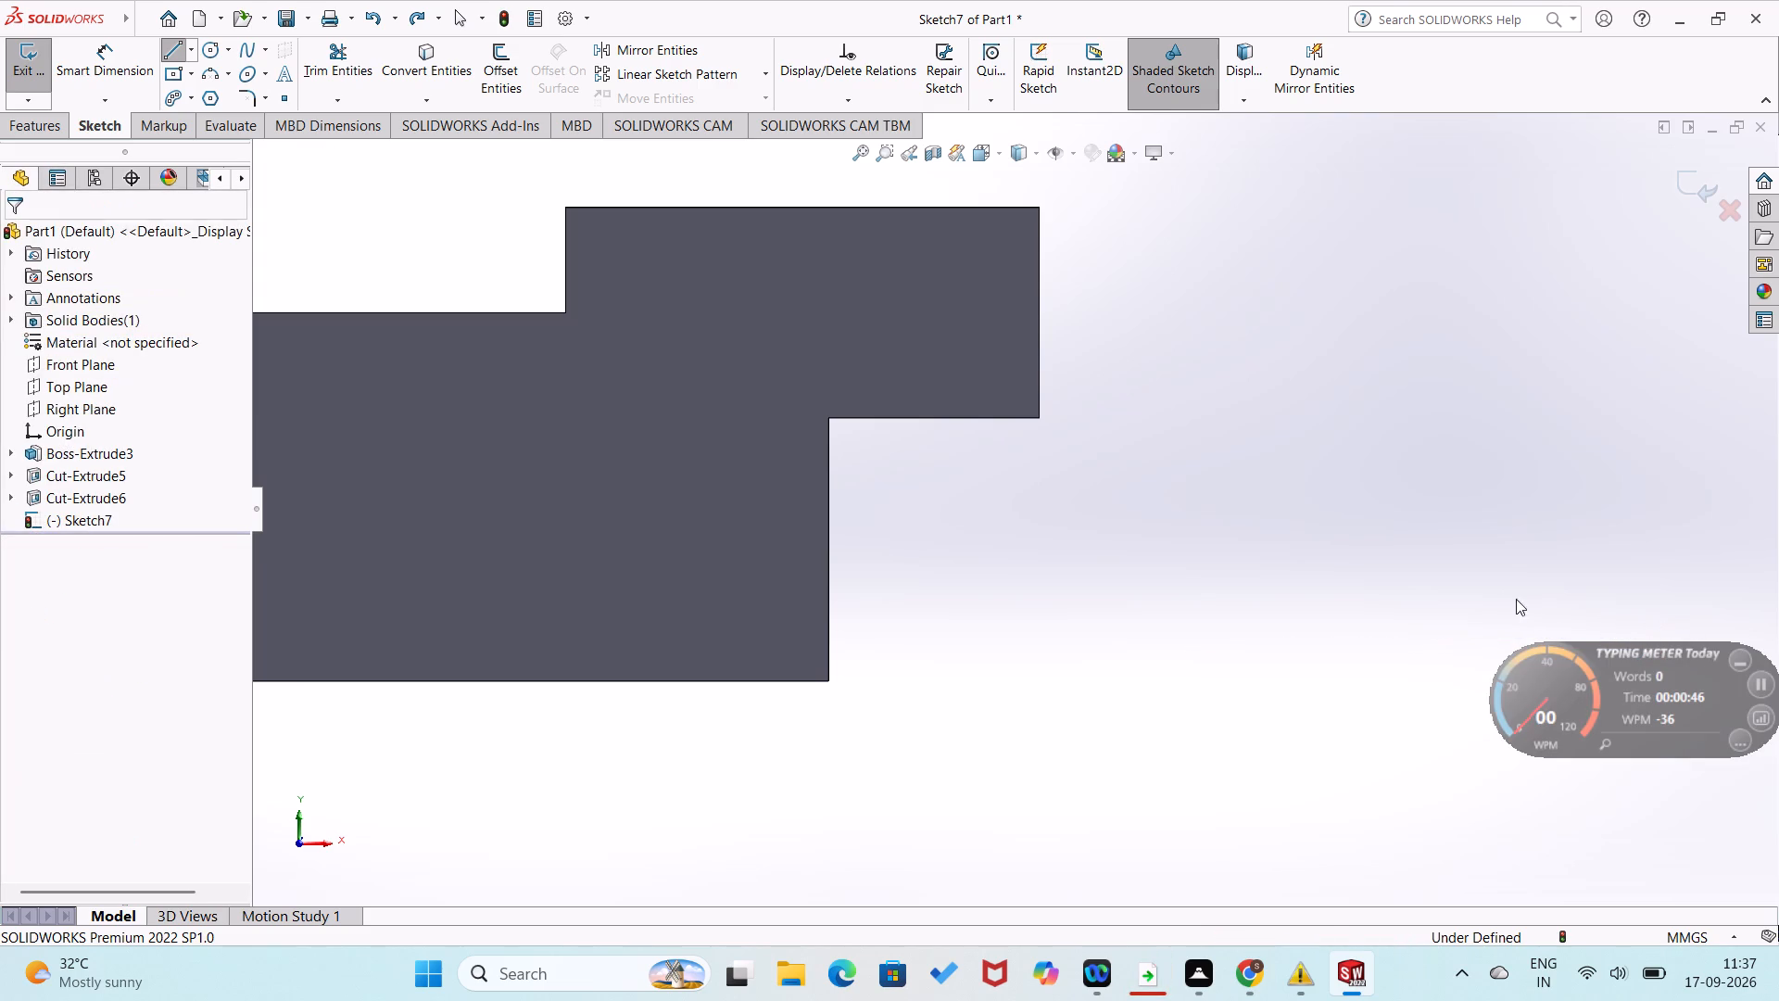
Sketch a five-sided profile beside the part: horizontal base, vertical +X side, about 17 mm top, about 29 mm sloped line, about 10 mm vertical -X side.
right_drag(1248, 497, 994, 579)
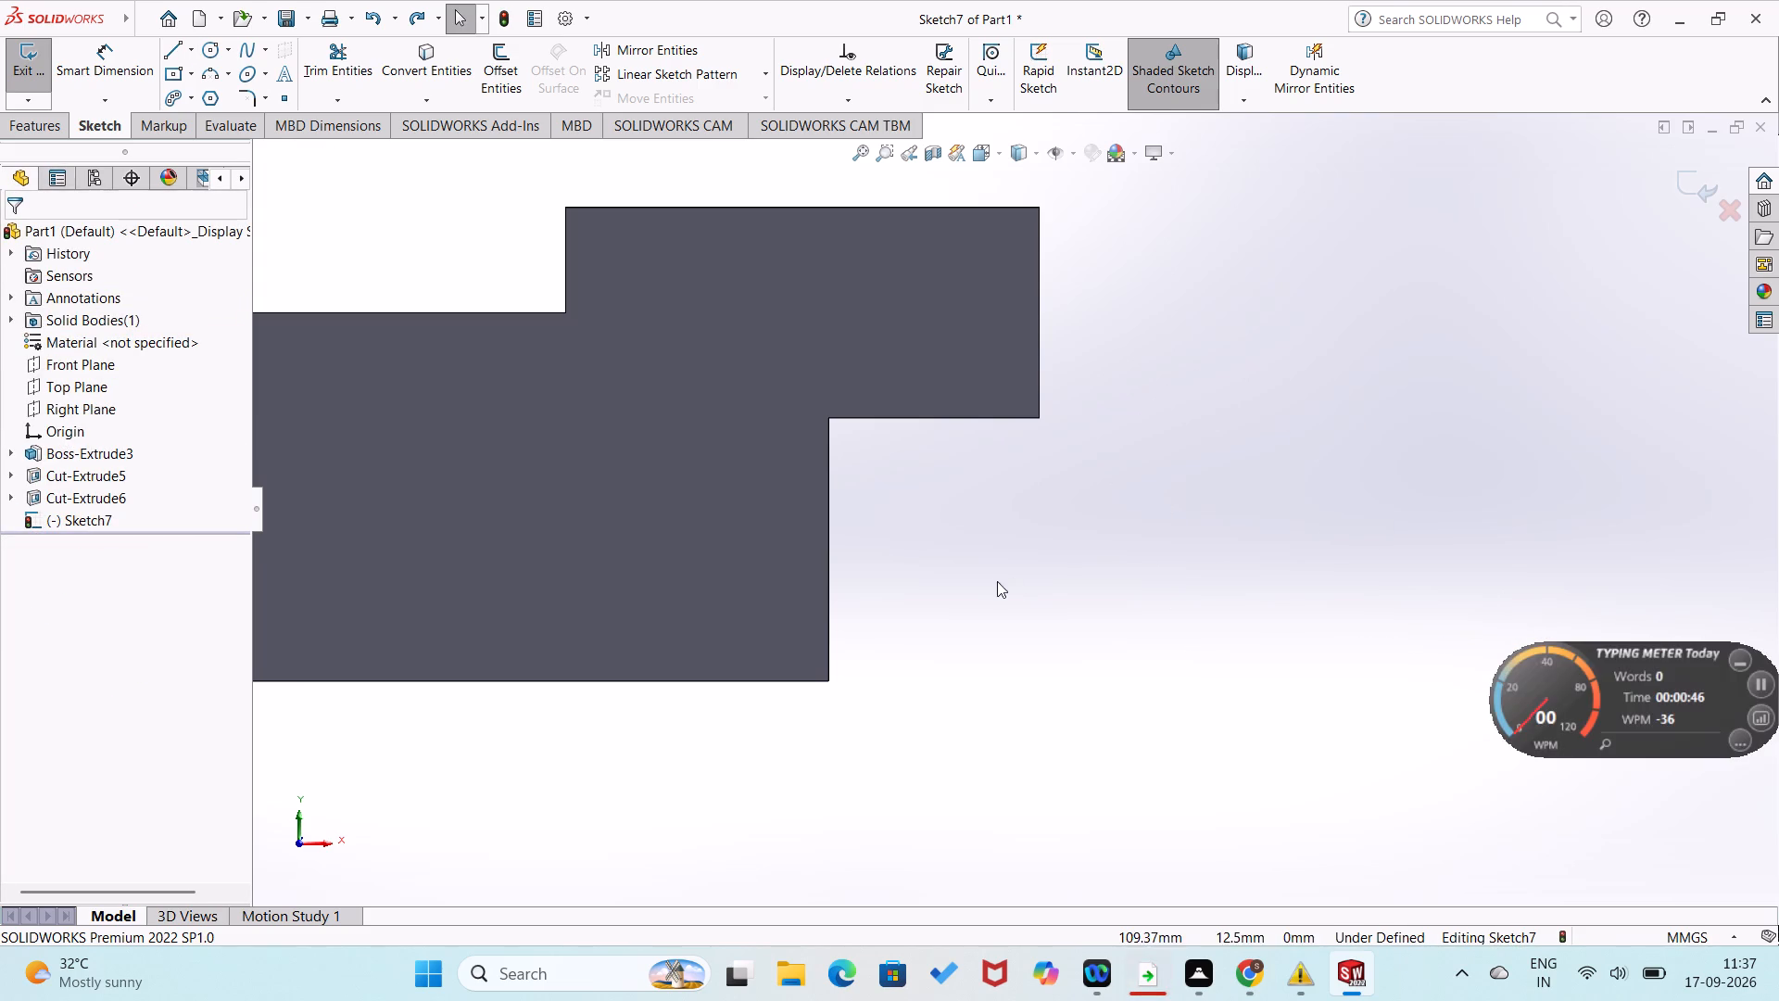
click(1157, 552)
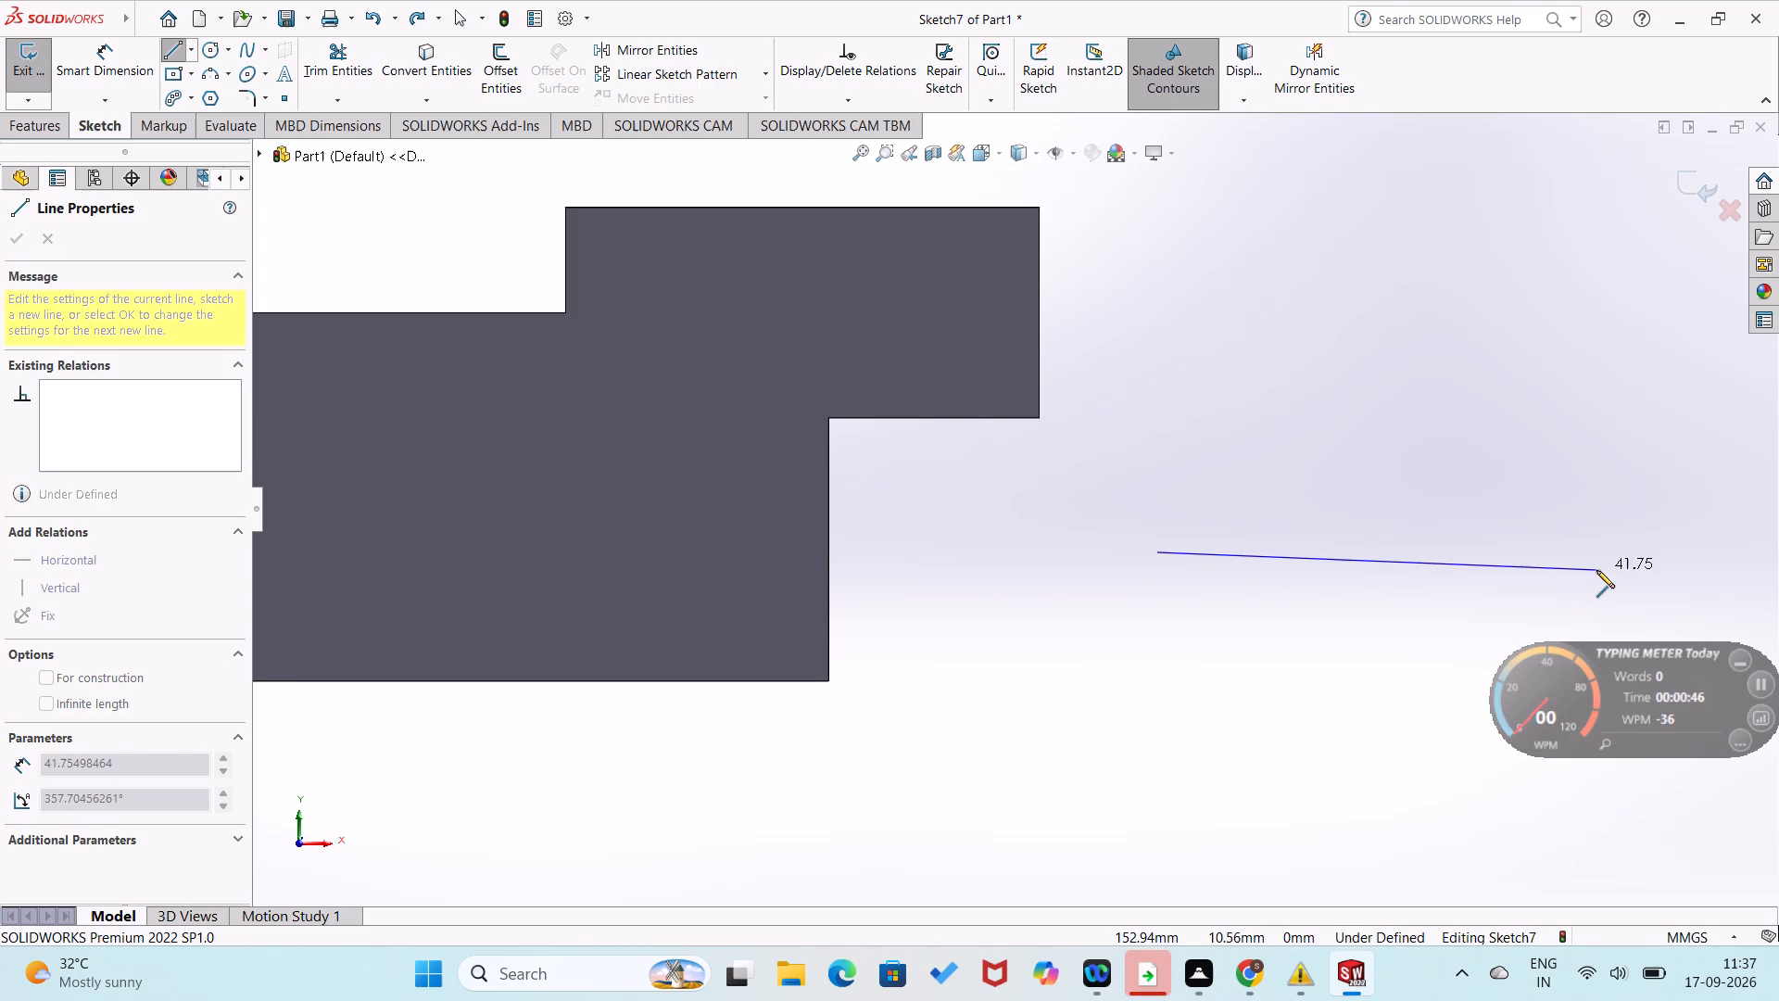
click(1611, 555)
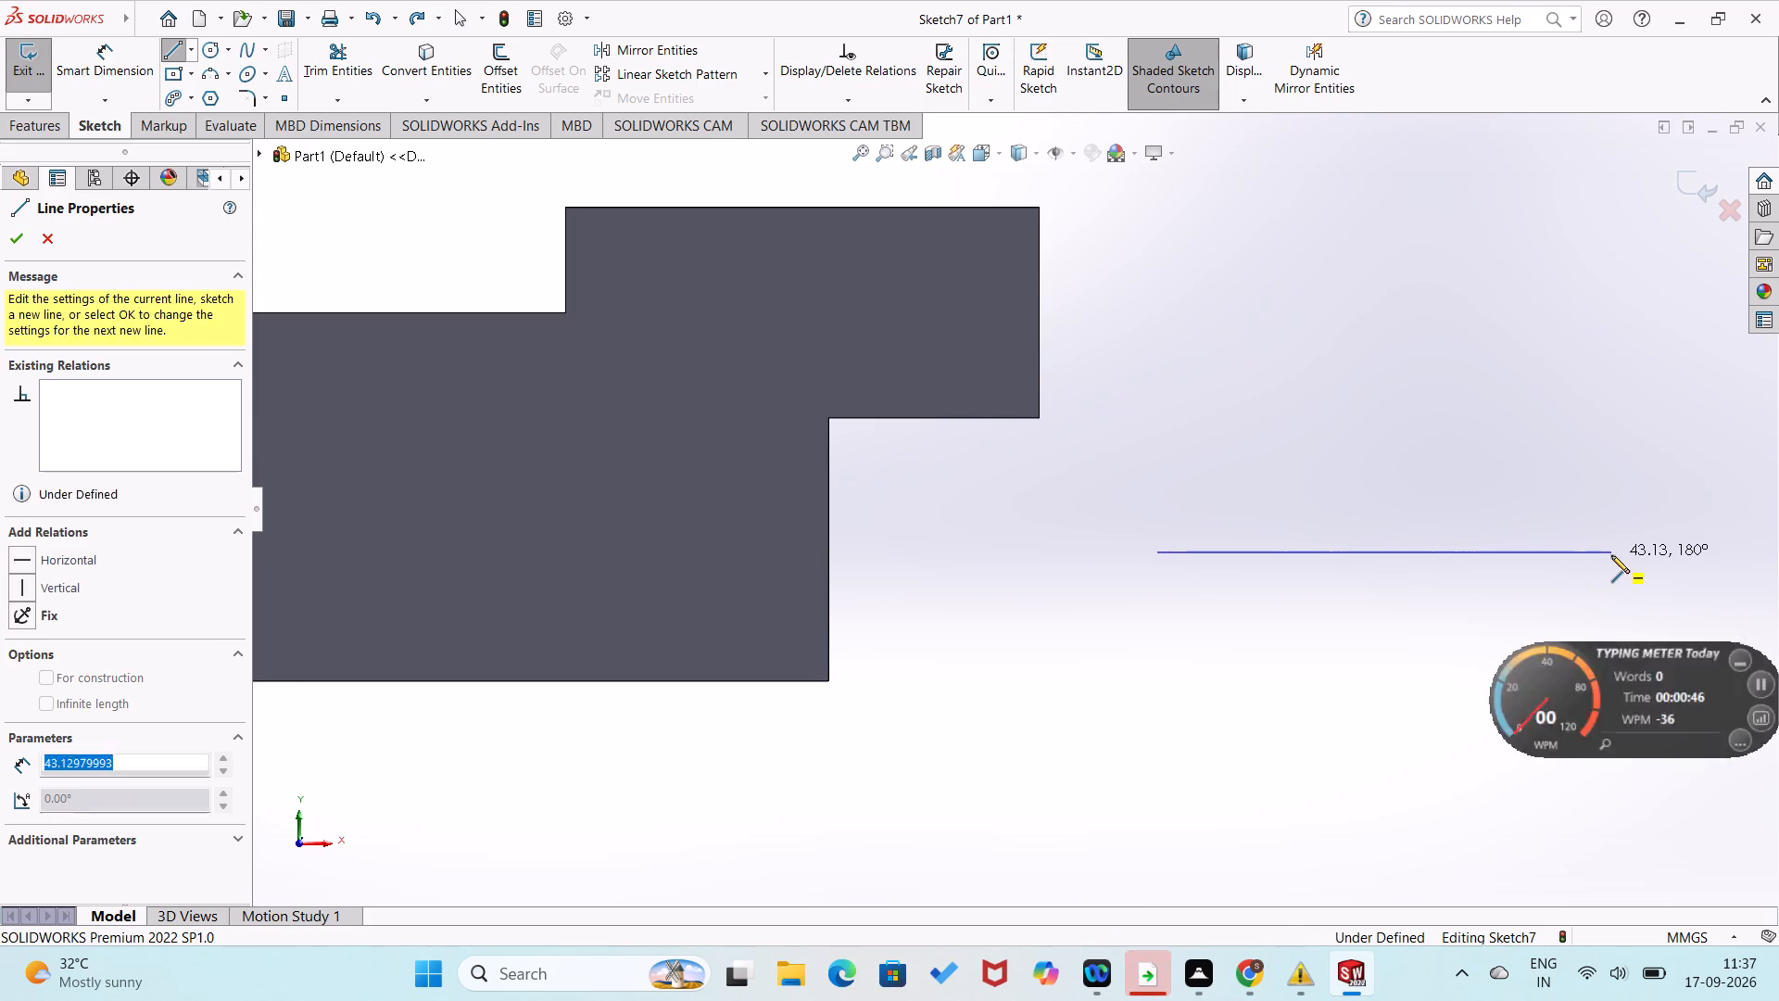
click(1609, 318)
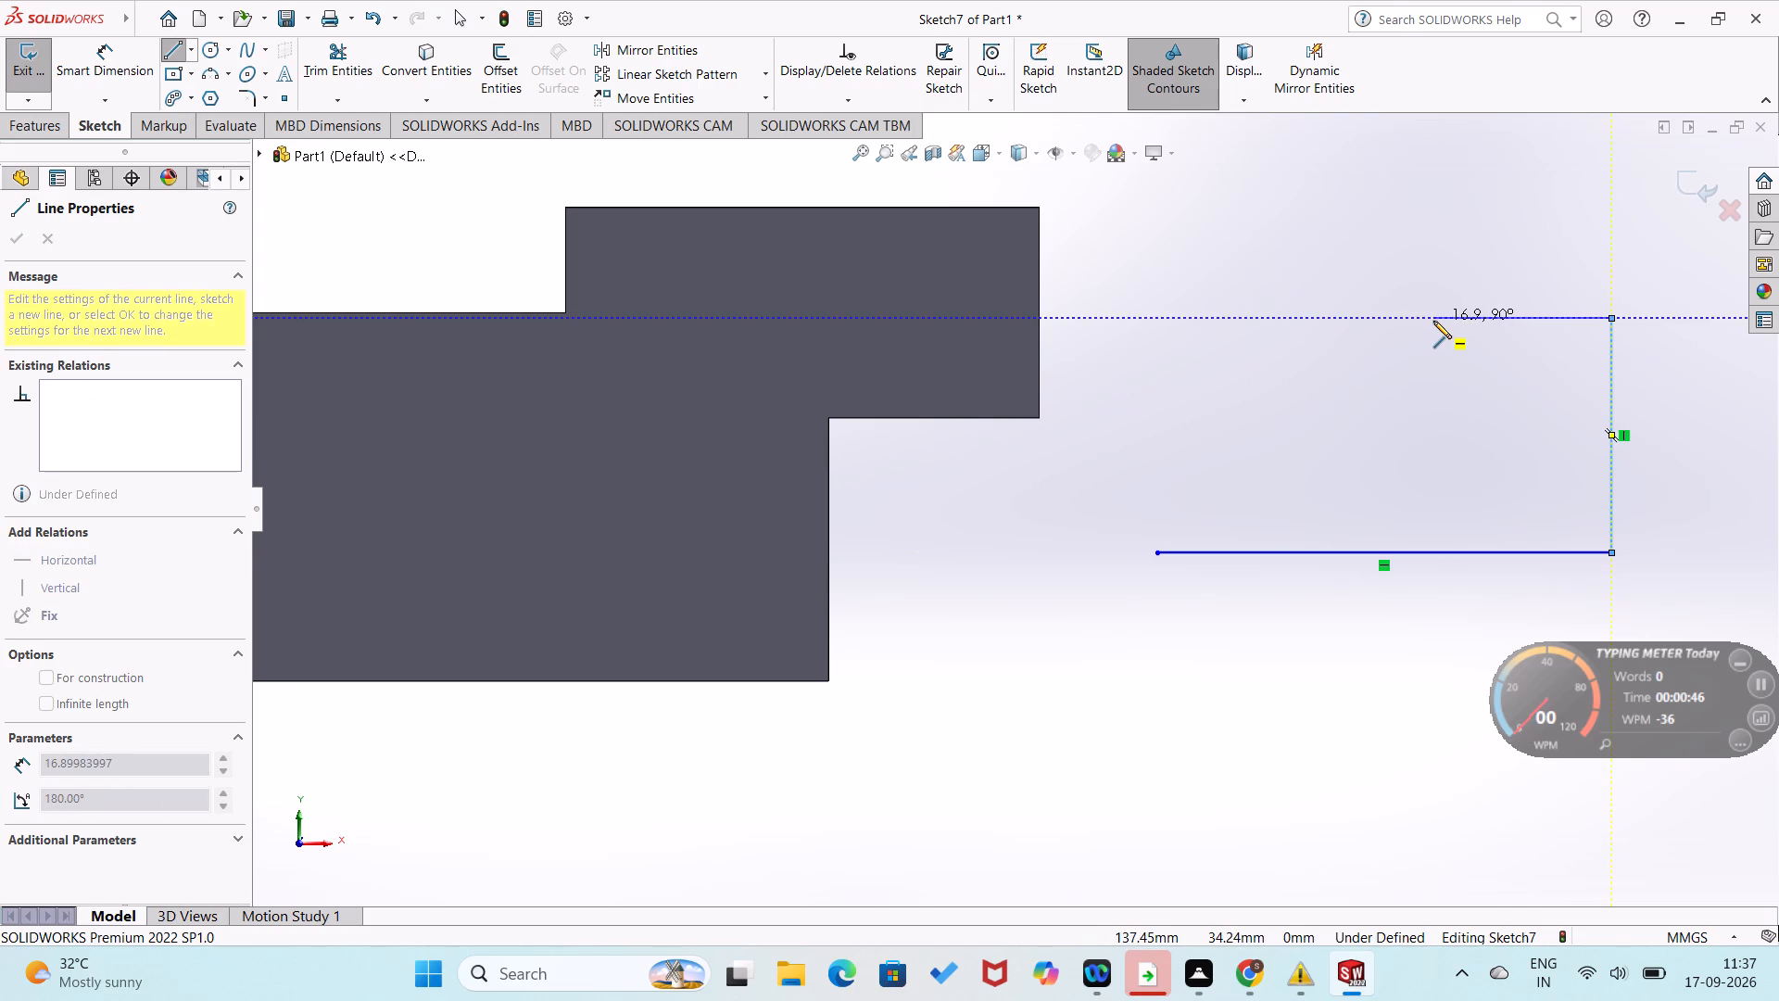
click(1430, 321)
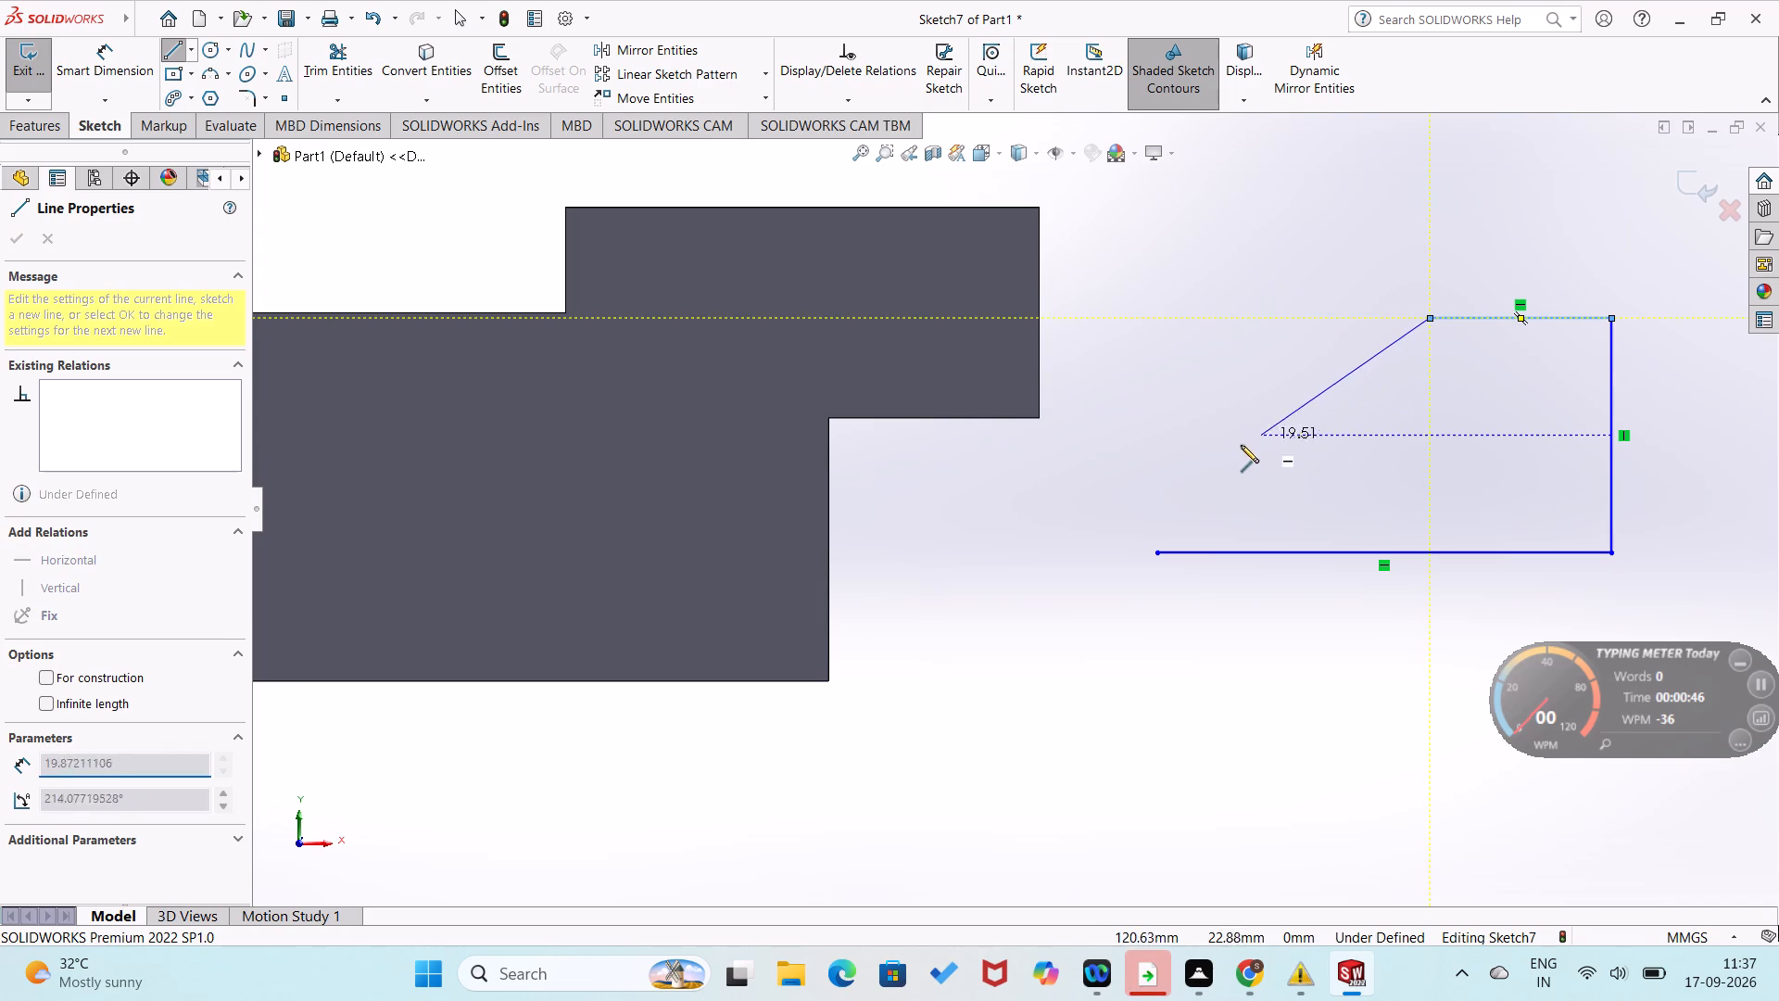
click(1155, 446)
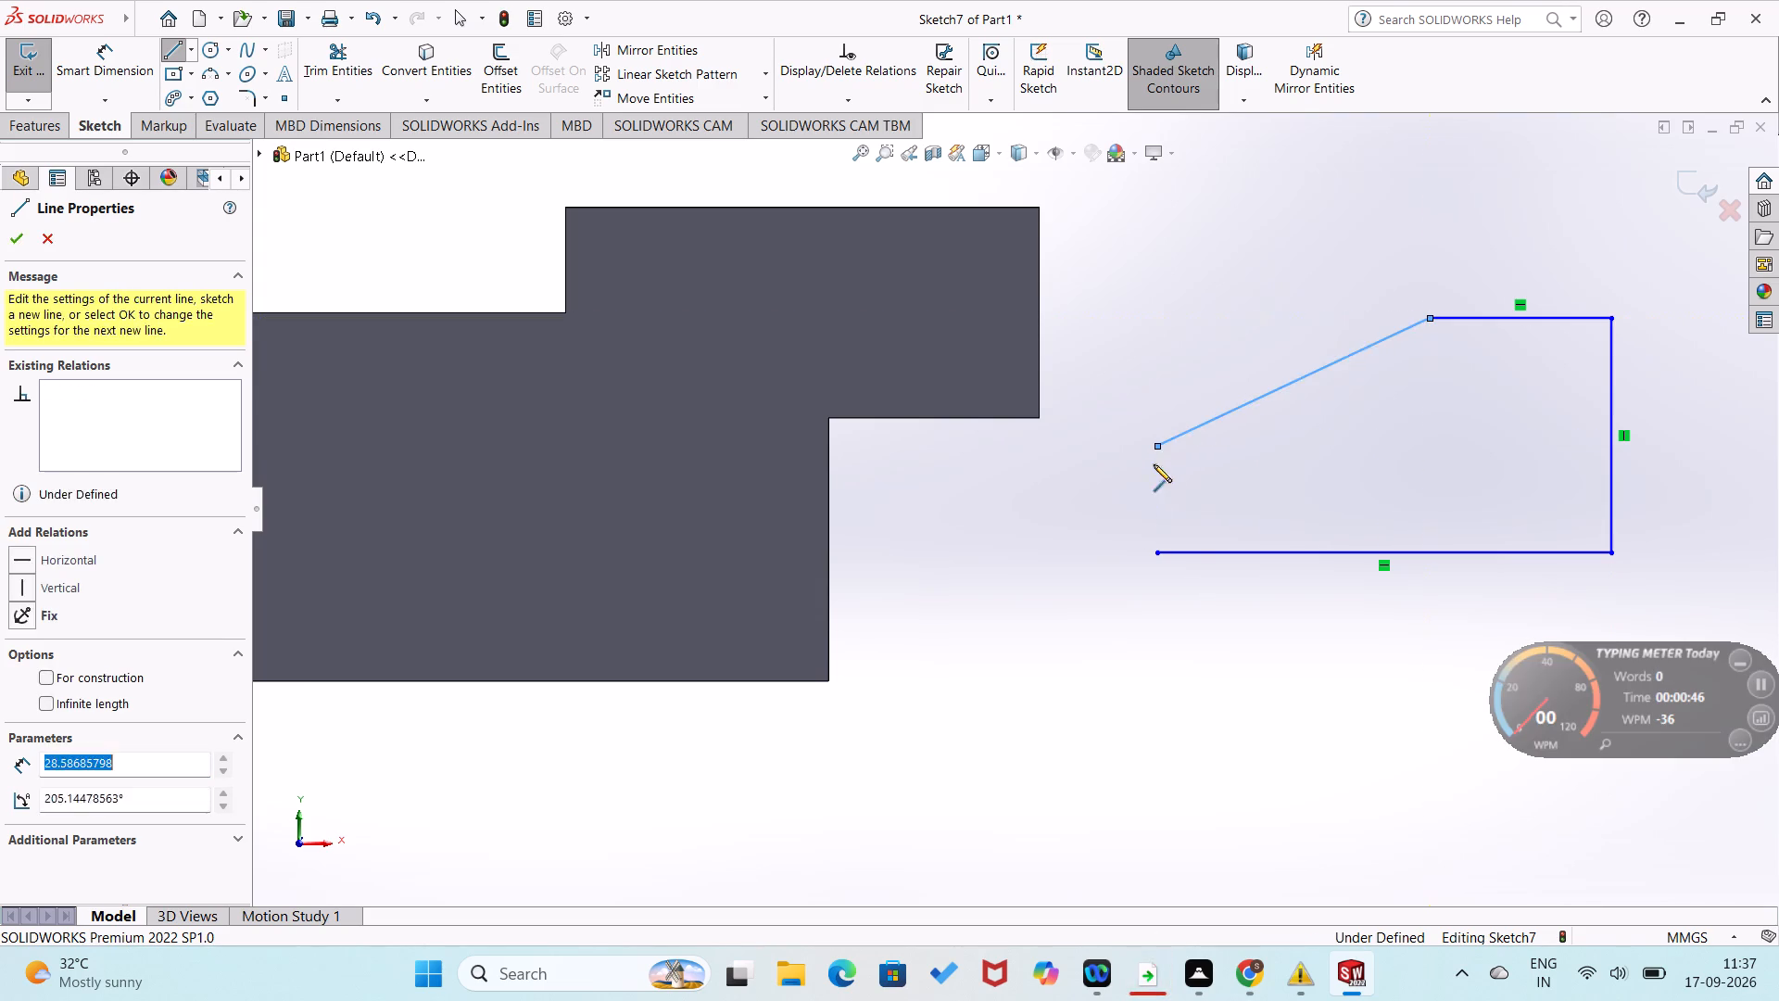
click(1154, 549)
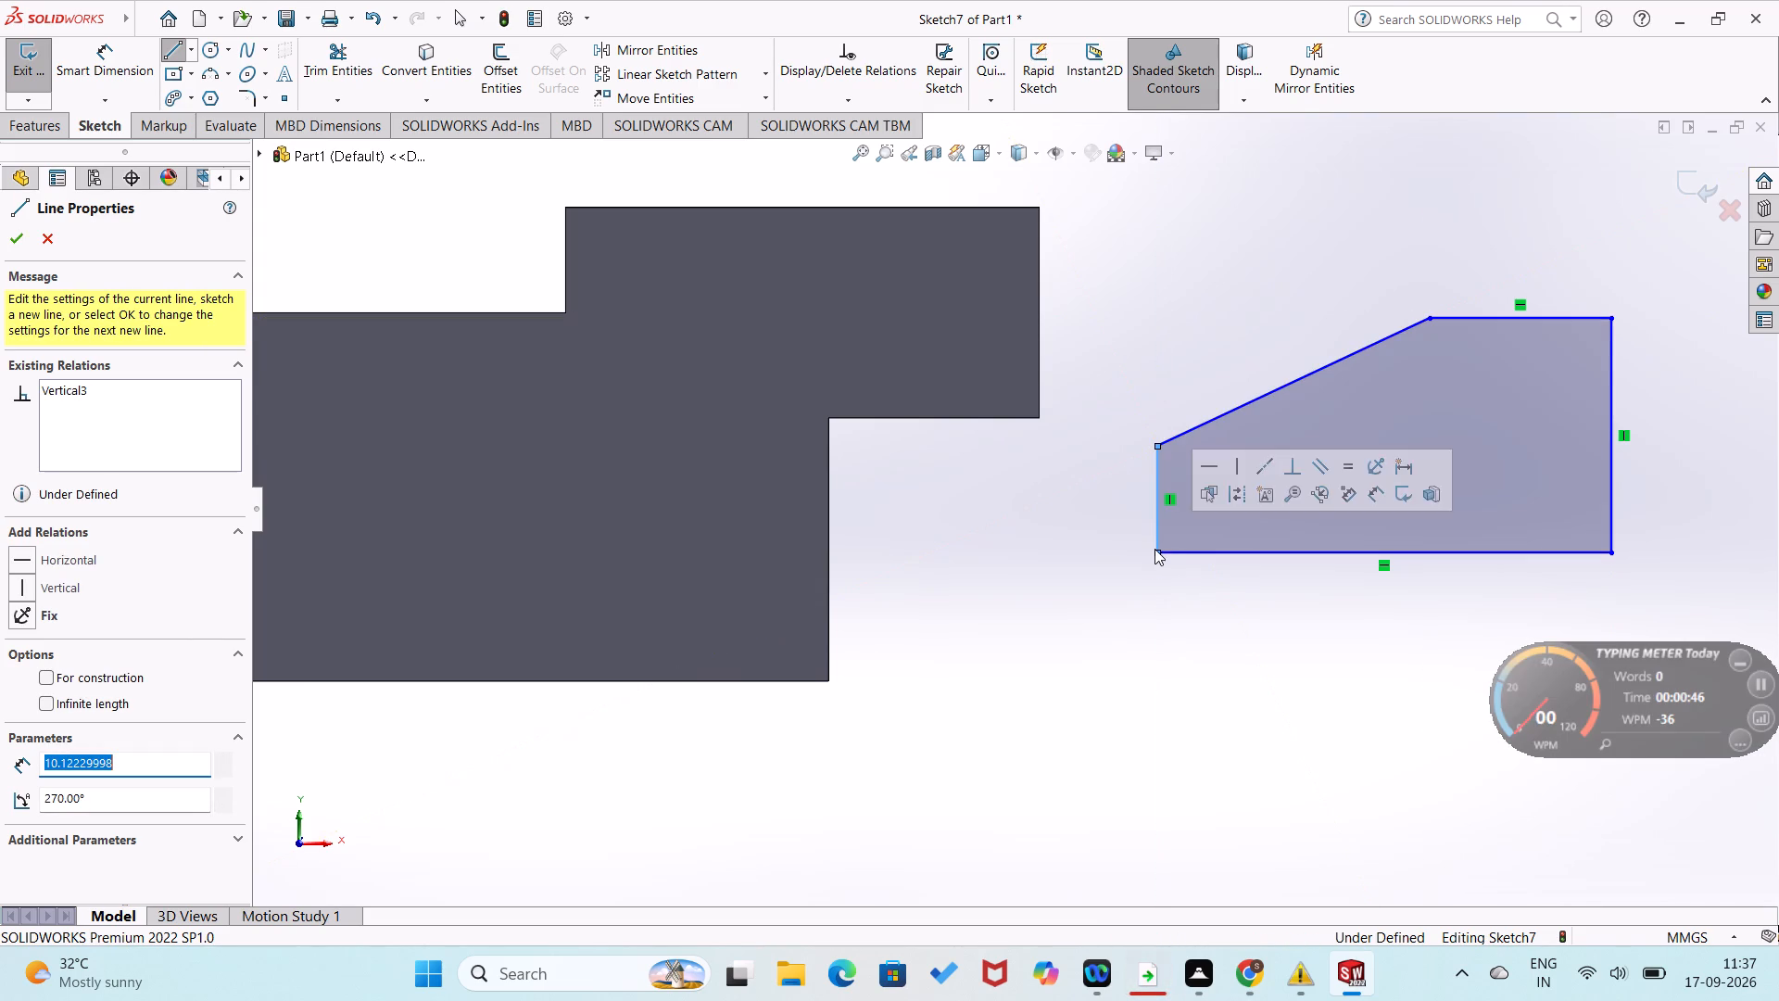
right_click(1154, 549)
click(1180, 564)
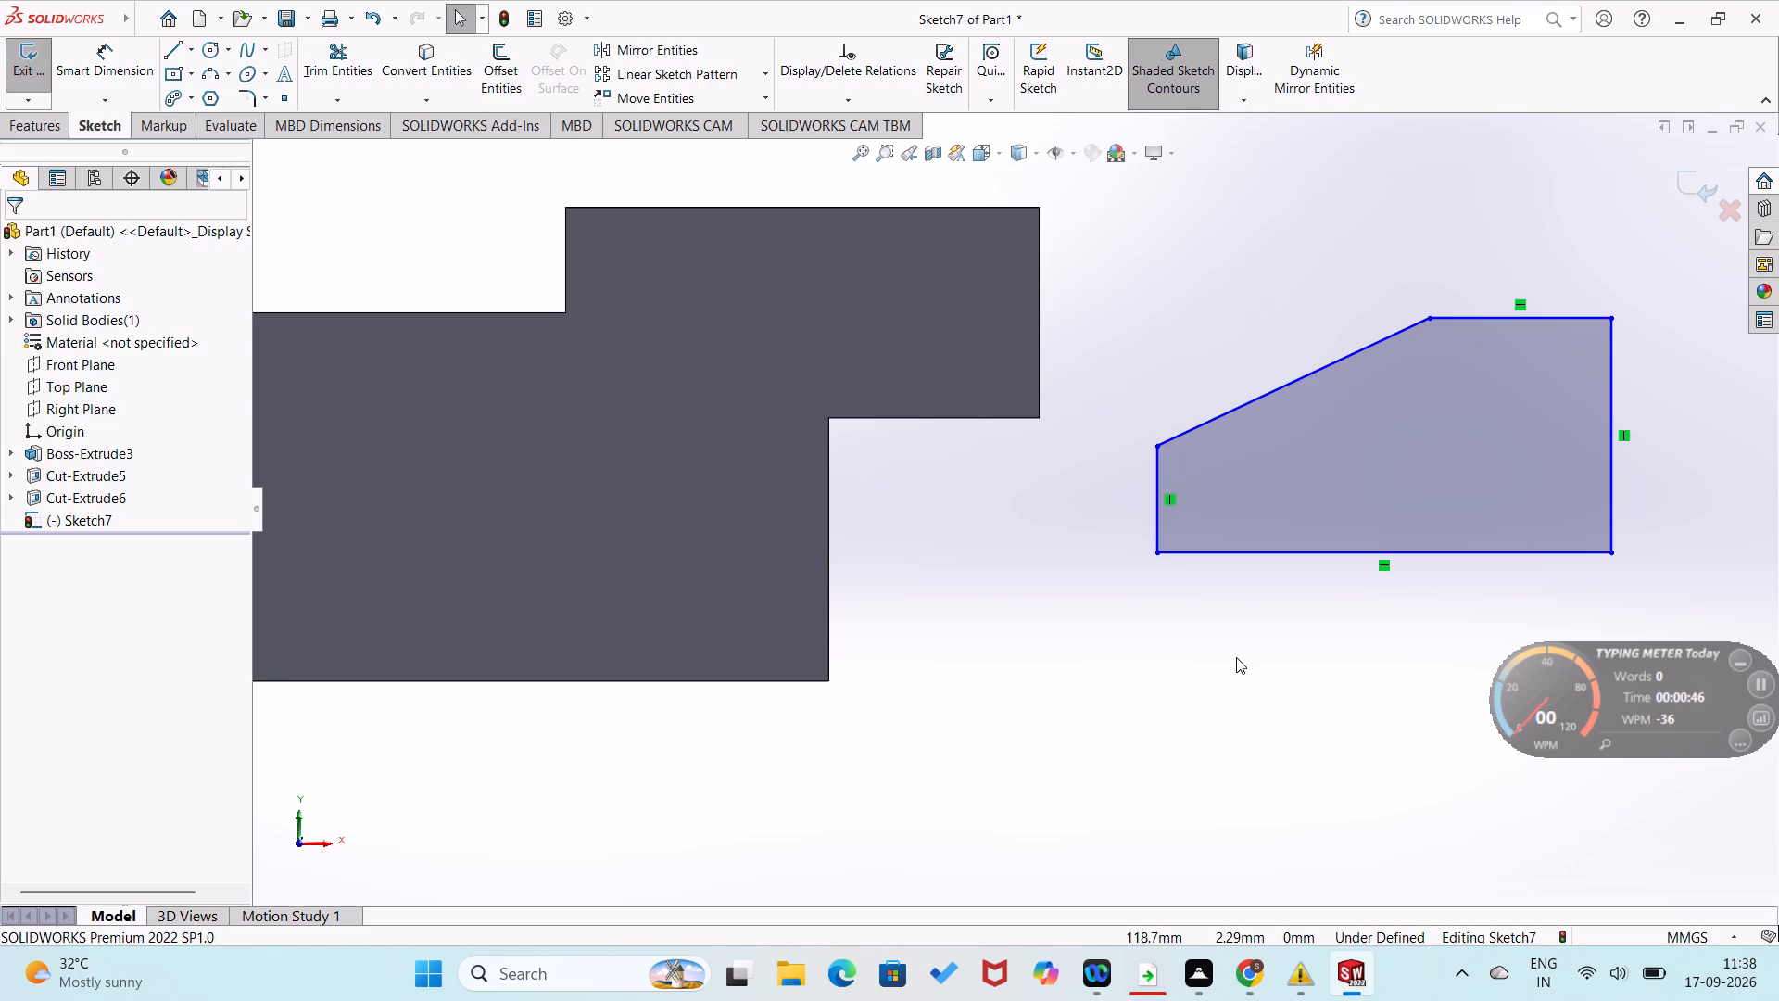
Dimension the five-sided profile's horizontal base line as 74 mm.
right_drag(1241, 715, 1250, 588)
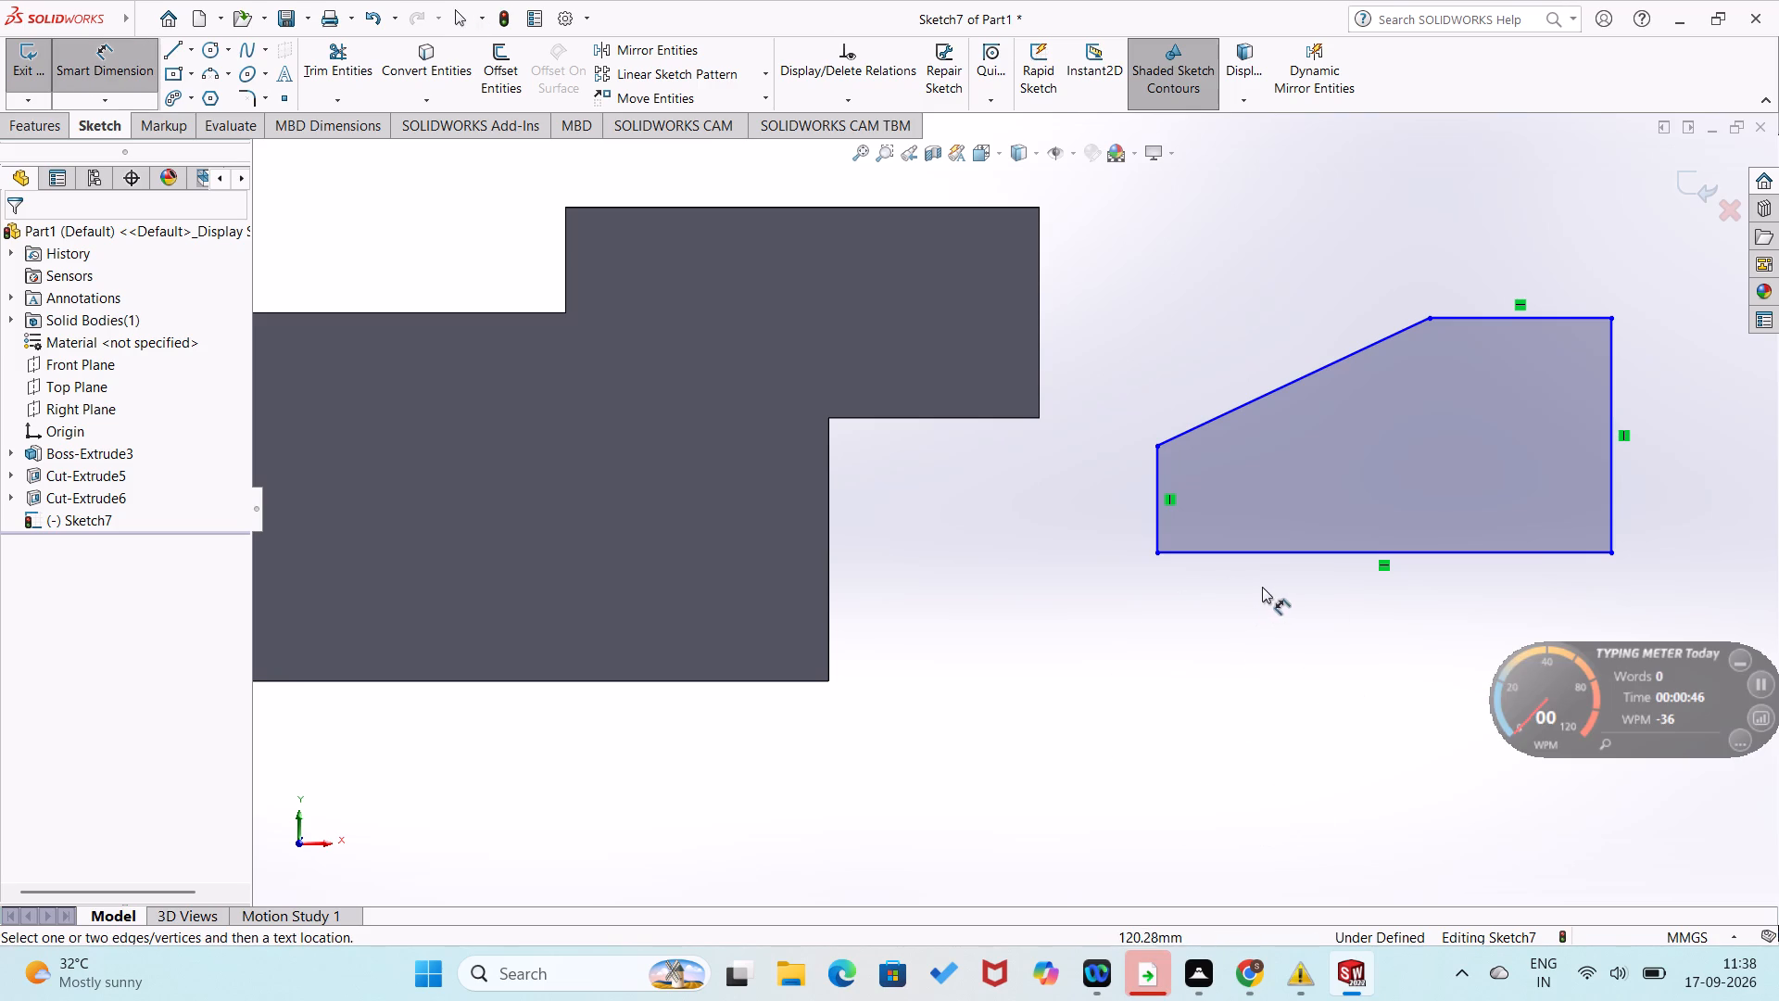
click(1262, 557)
click(1271, 617)
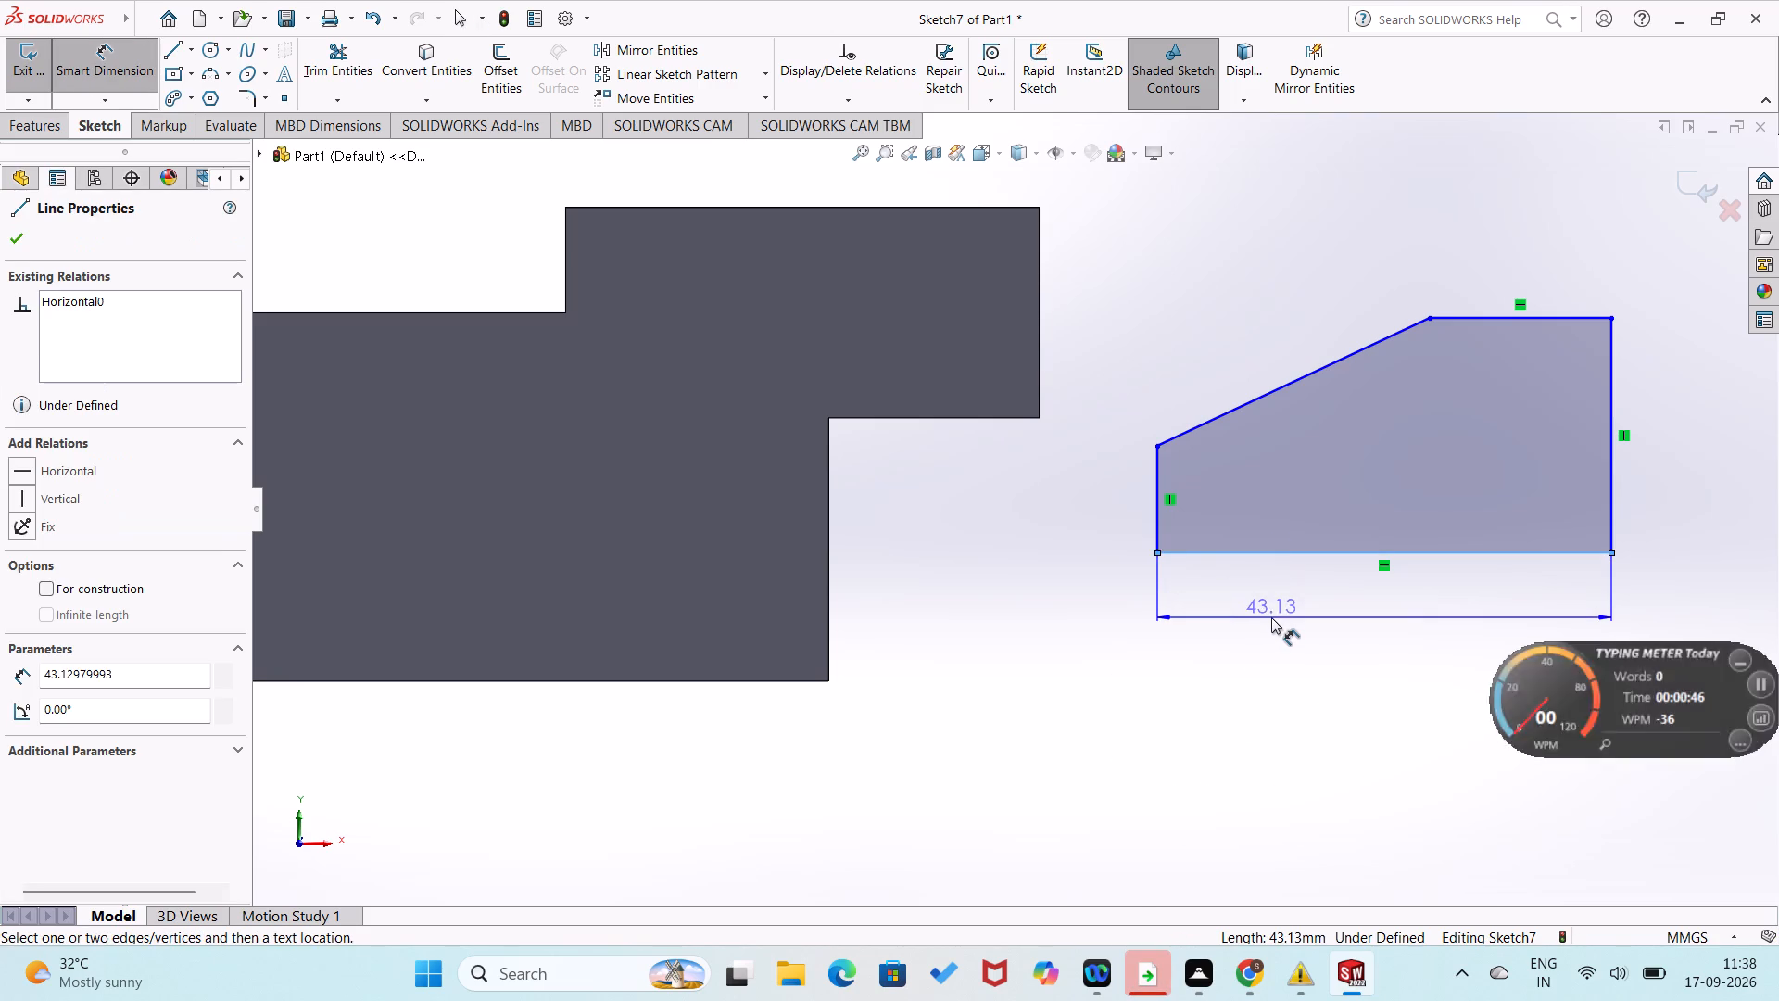
text(74)
key(Return)
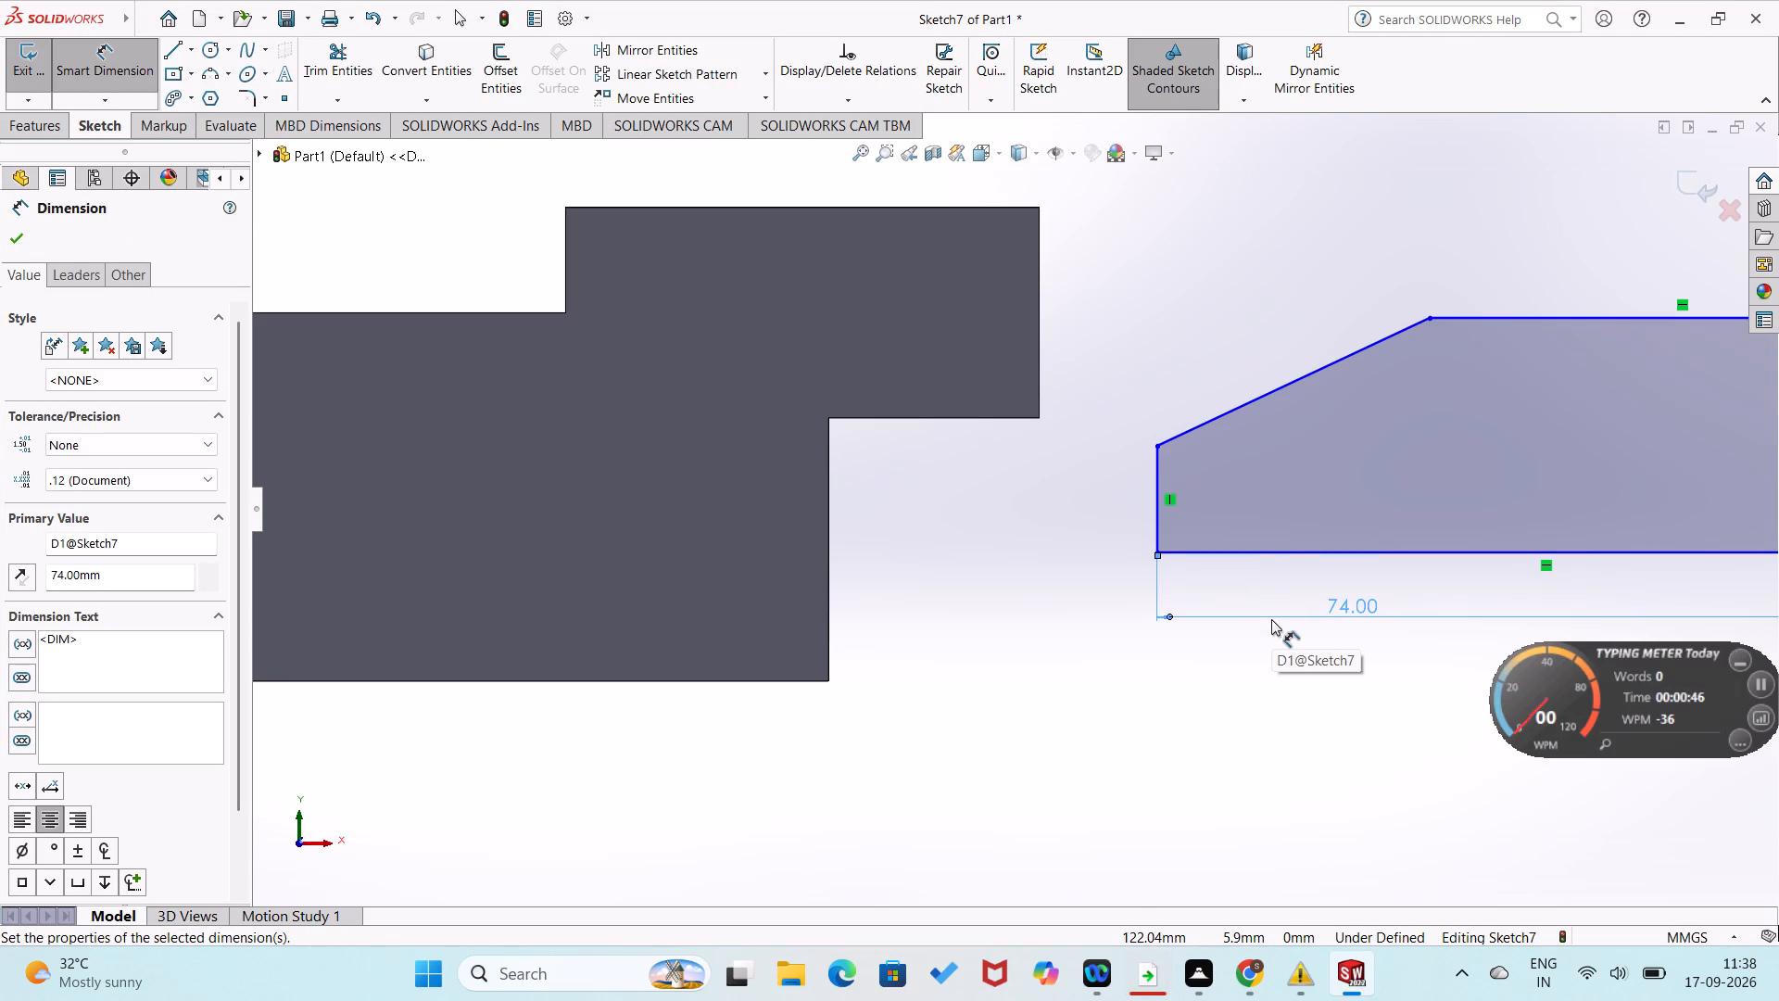
Dimension the five-sided profile's horizontal top line as 40 mm.
click(1522, 320)
click(1533, 368)
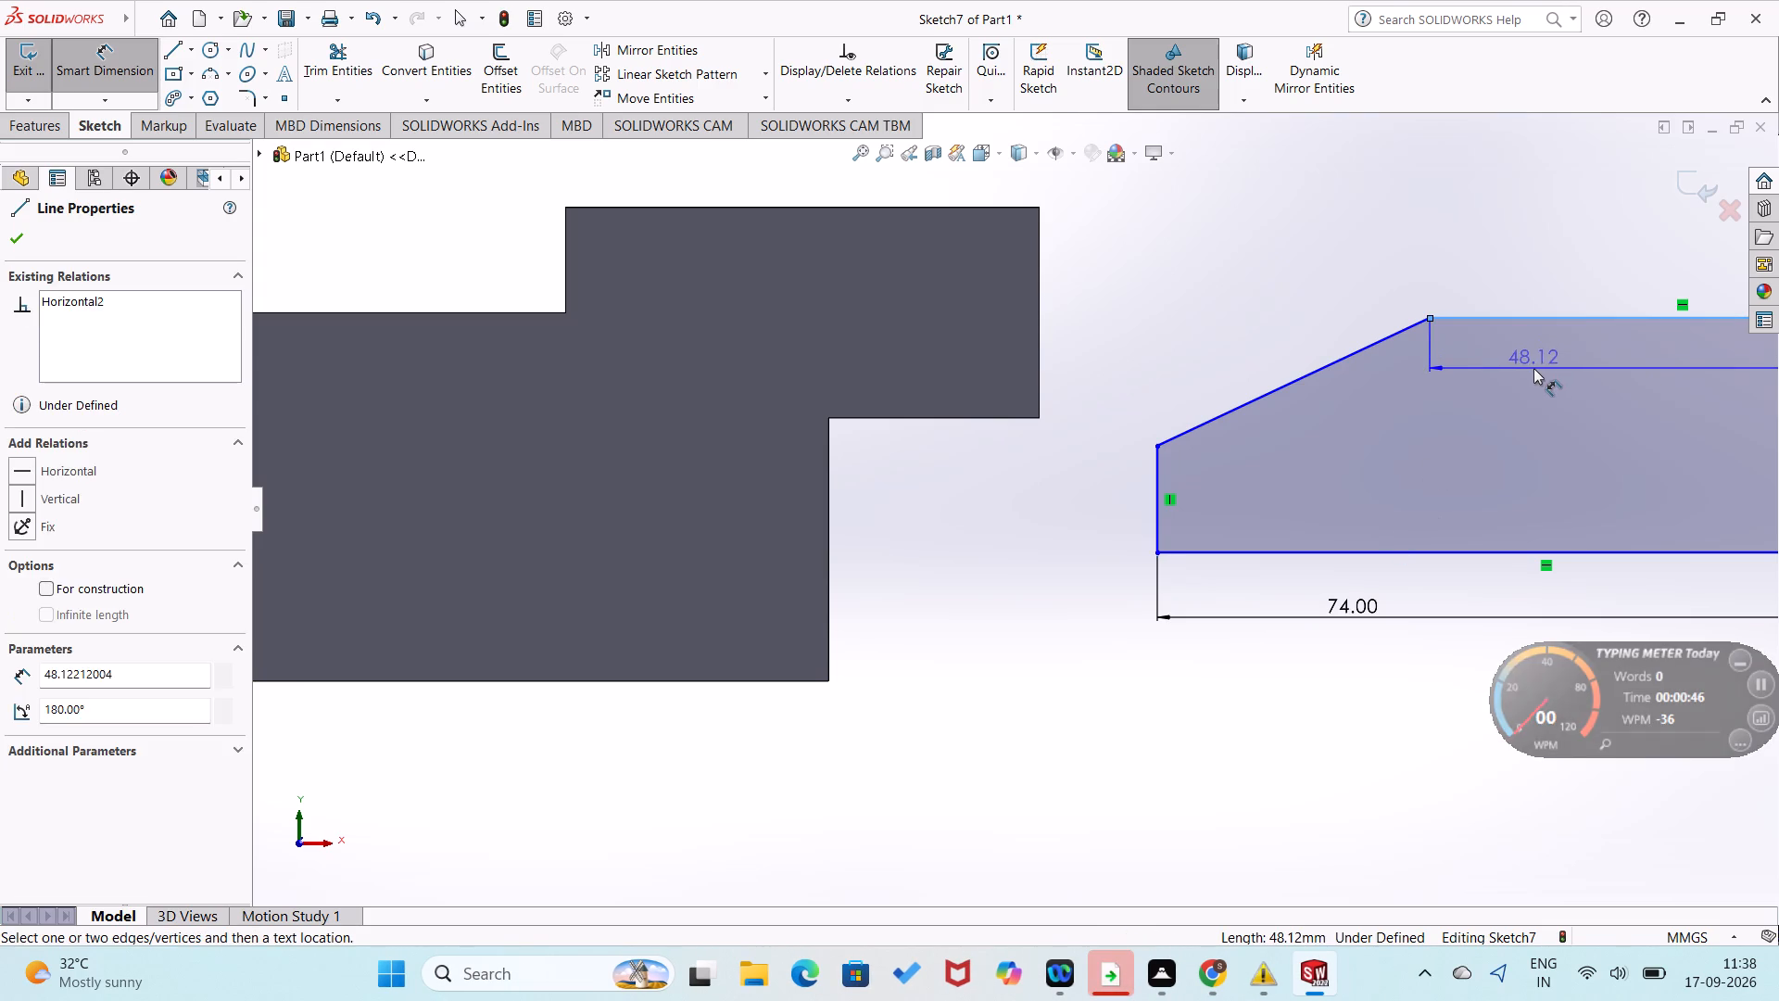
text(40)
key(Return)
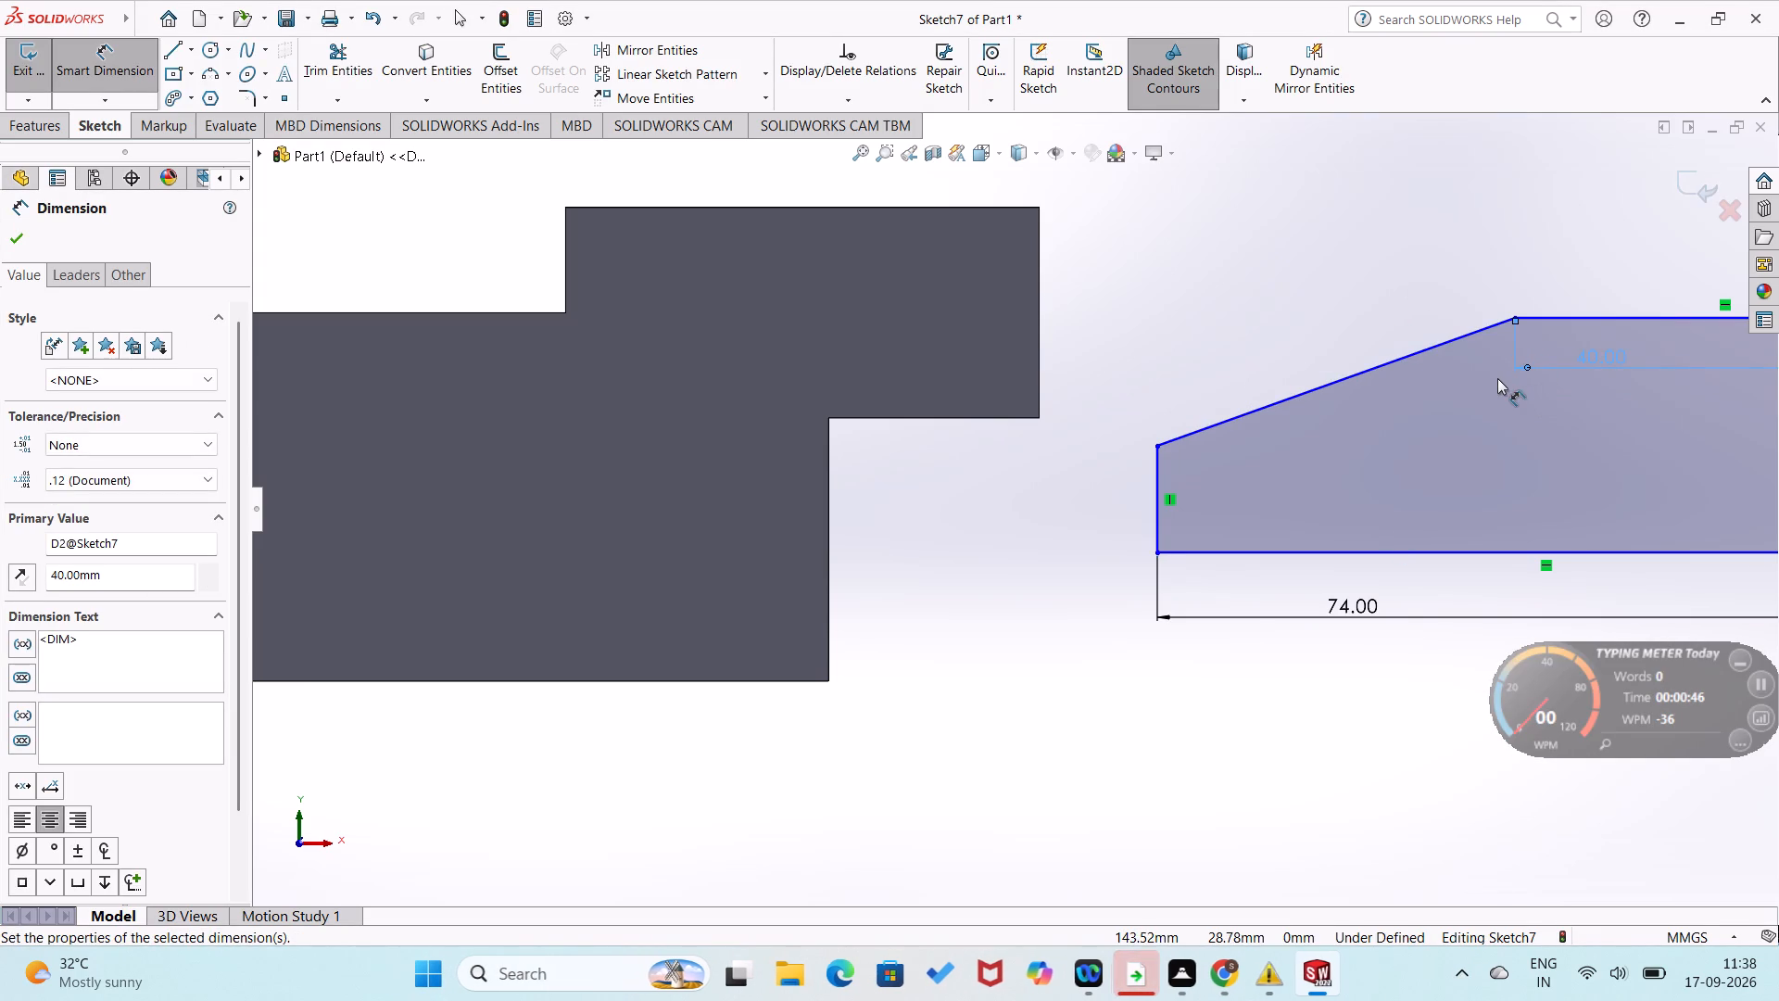
Dimension the short vertical line at the profile's -X end, below the sloped edge, as 20 mm.
click(1158, 531)
click(1129, 534)
text(20)
key(Return)
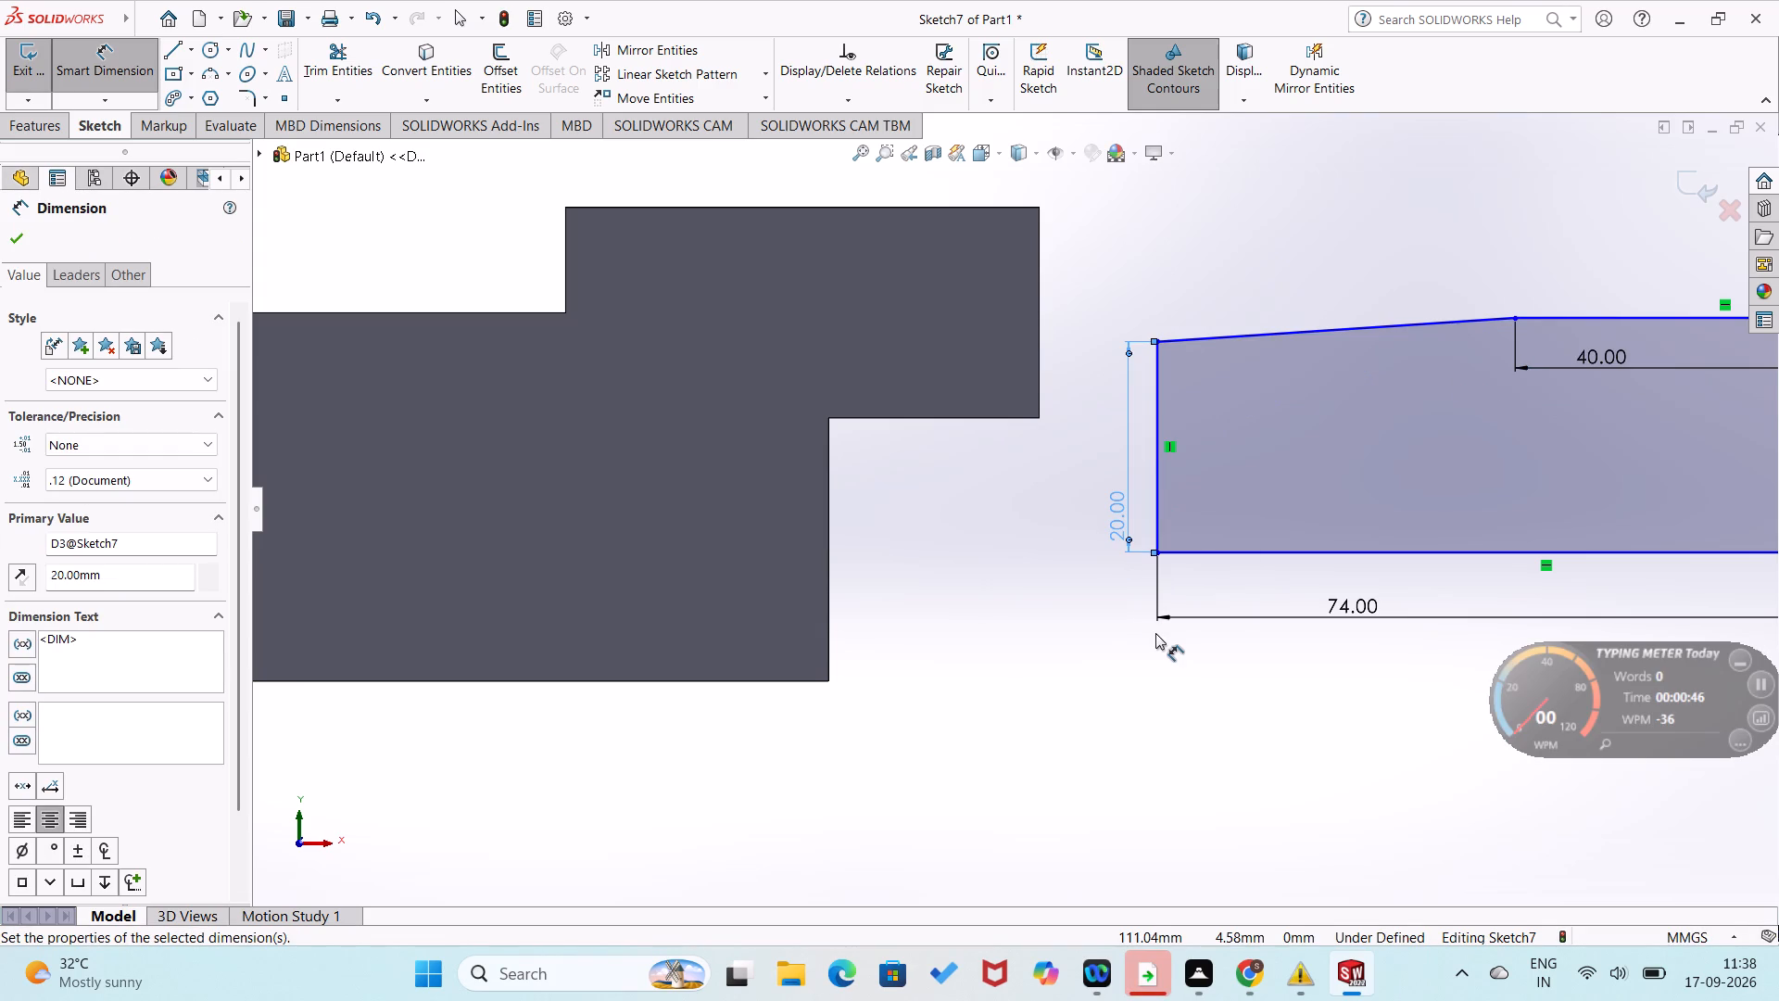
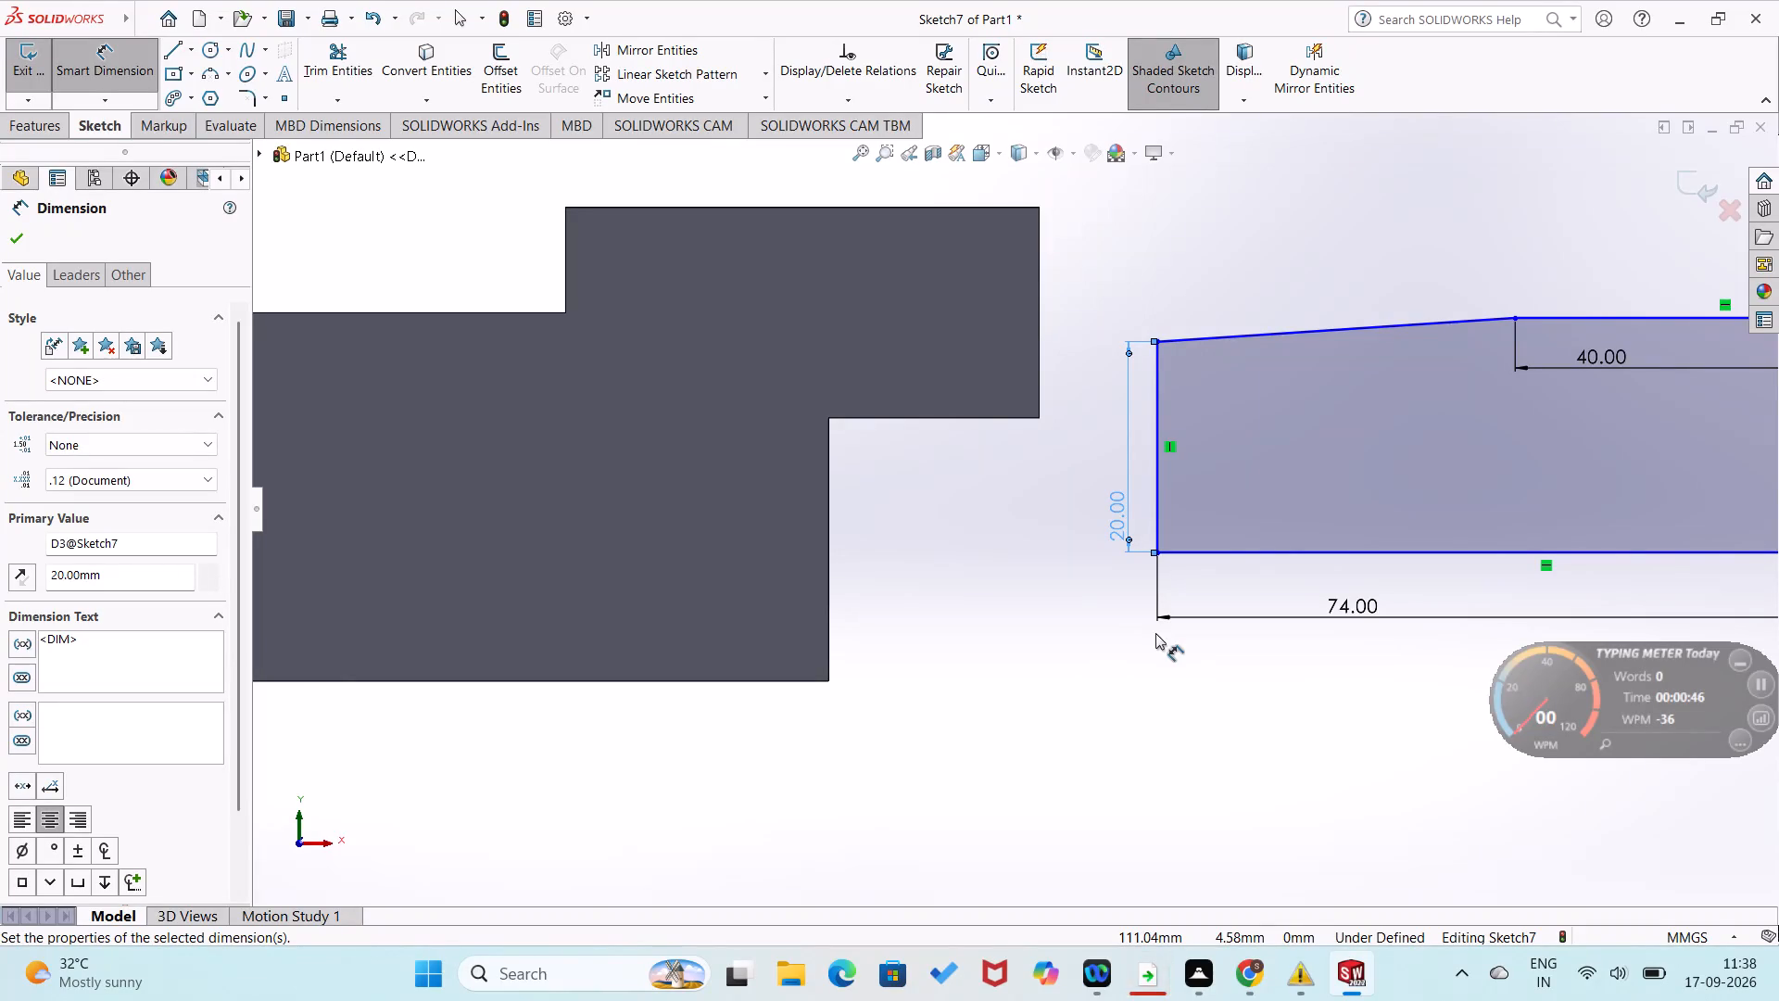
Dimension the angle between the five-sided profile's sloped line and its horizontal base as 29°.
click(1361, 328)
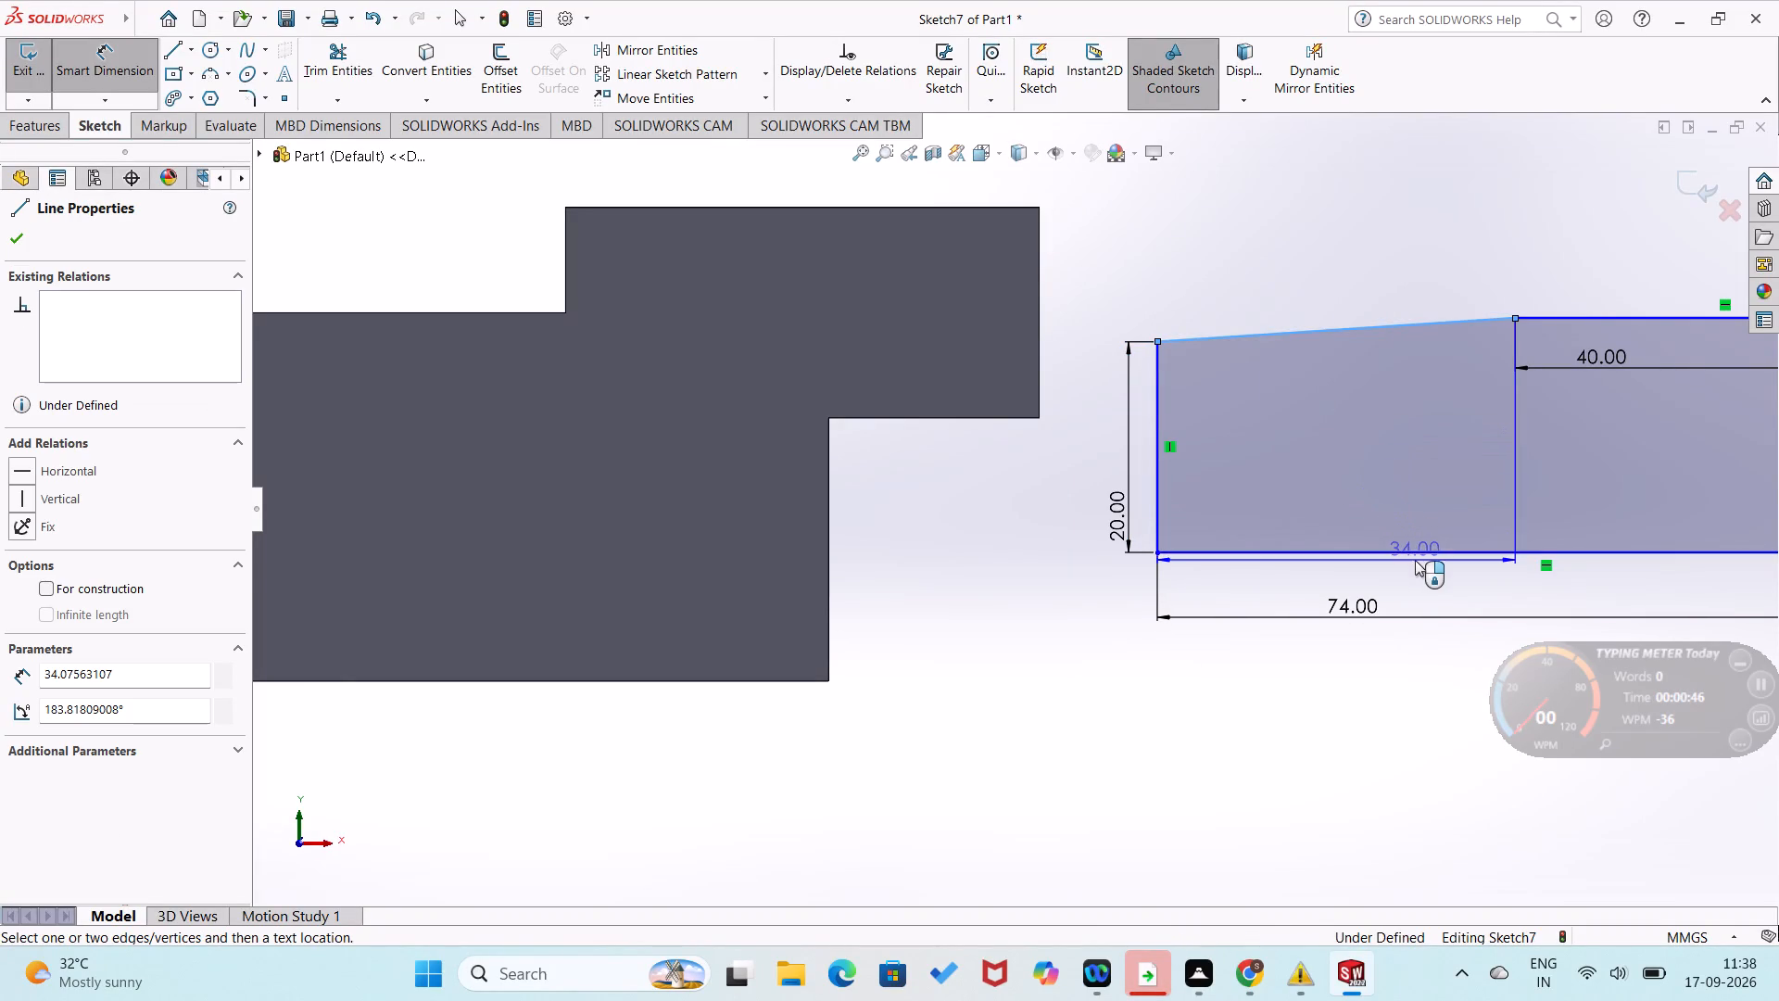
click(1422, 553)
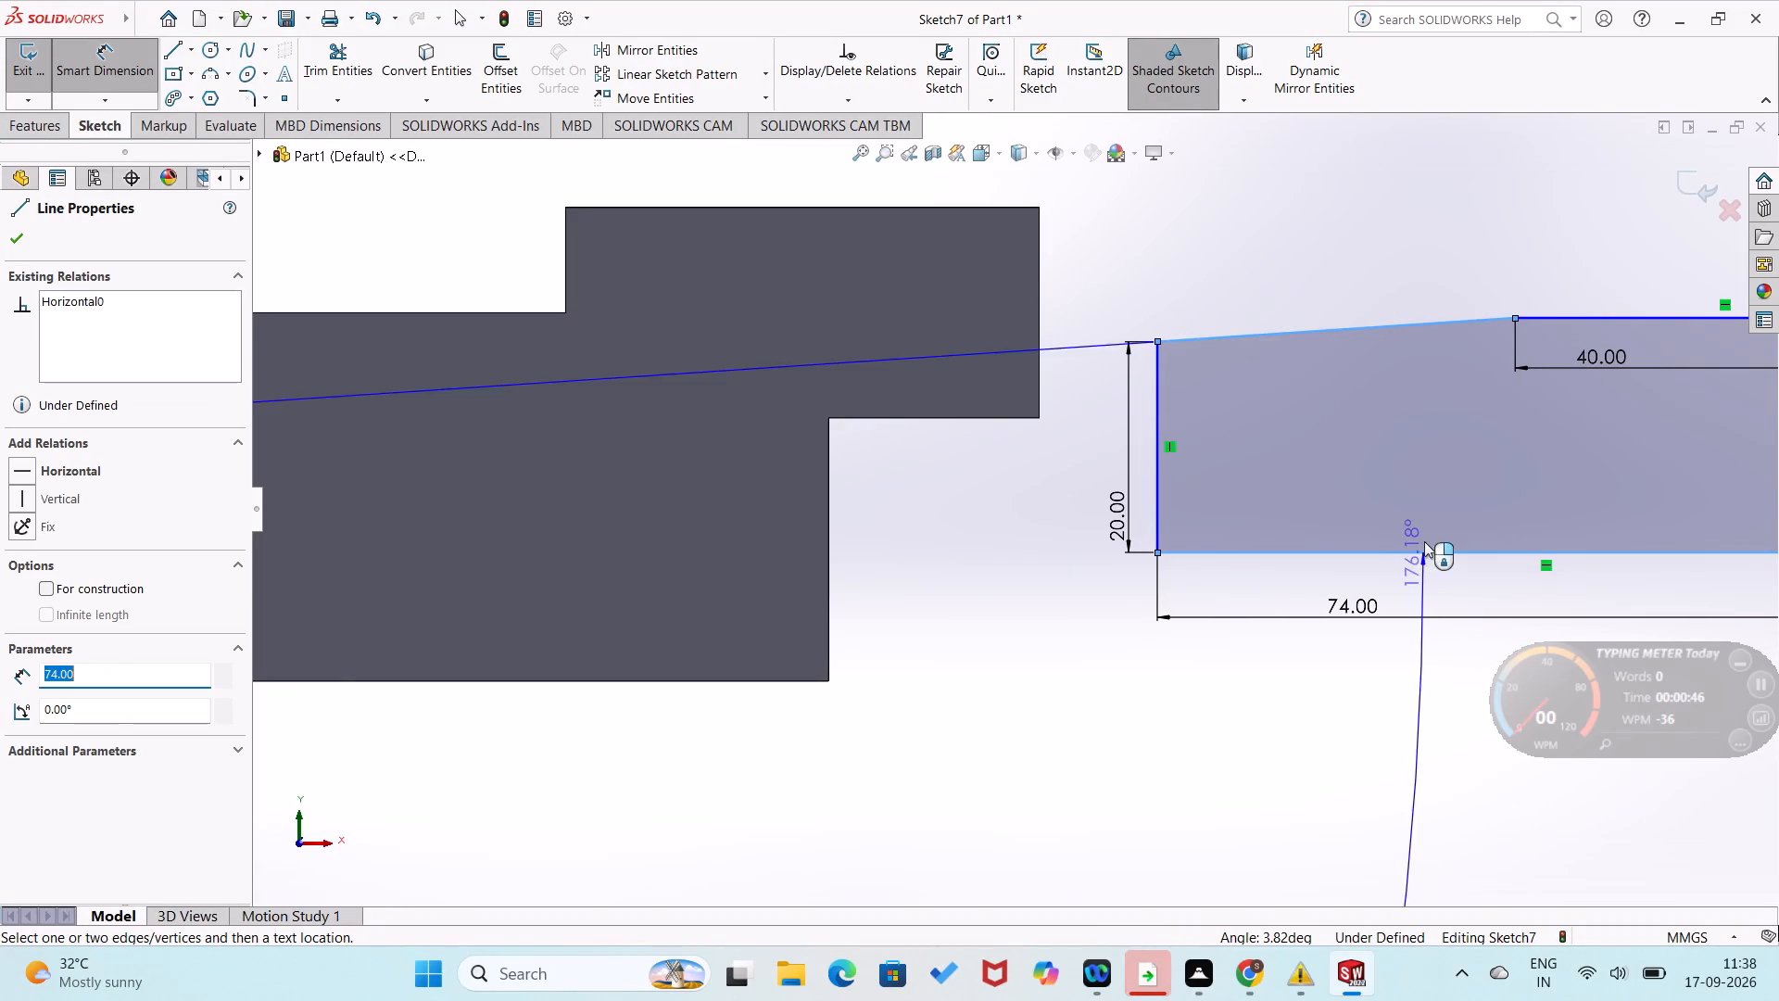
click(1411, 509)
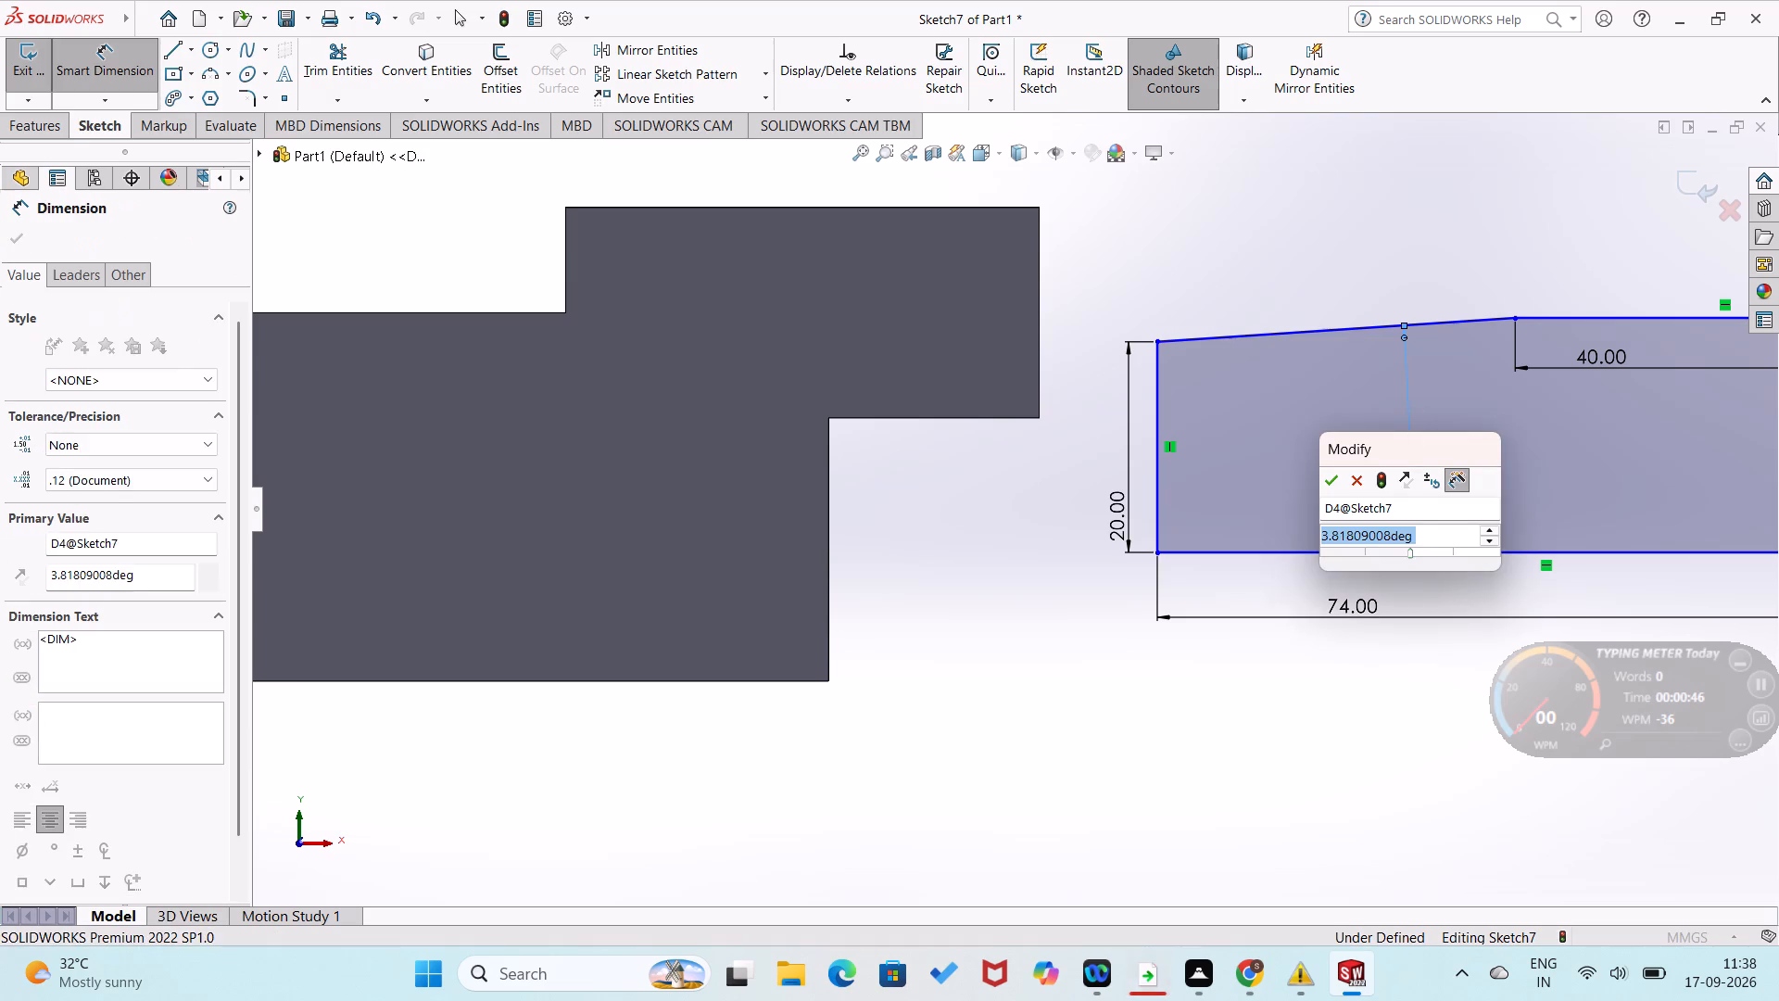
text(29)
key(Return)
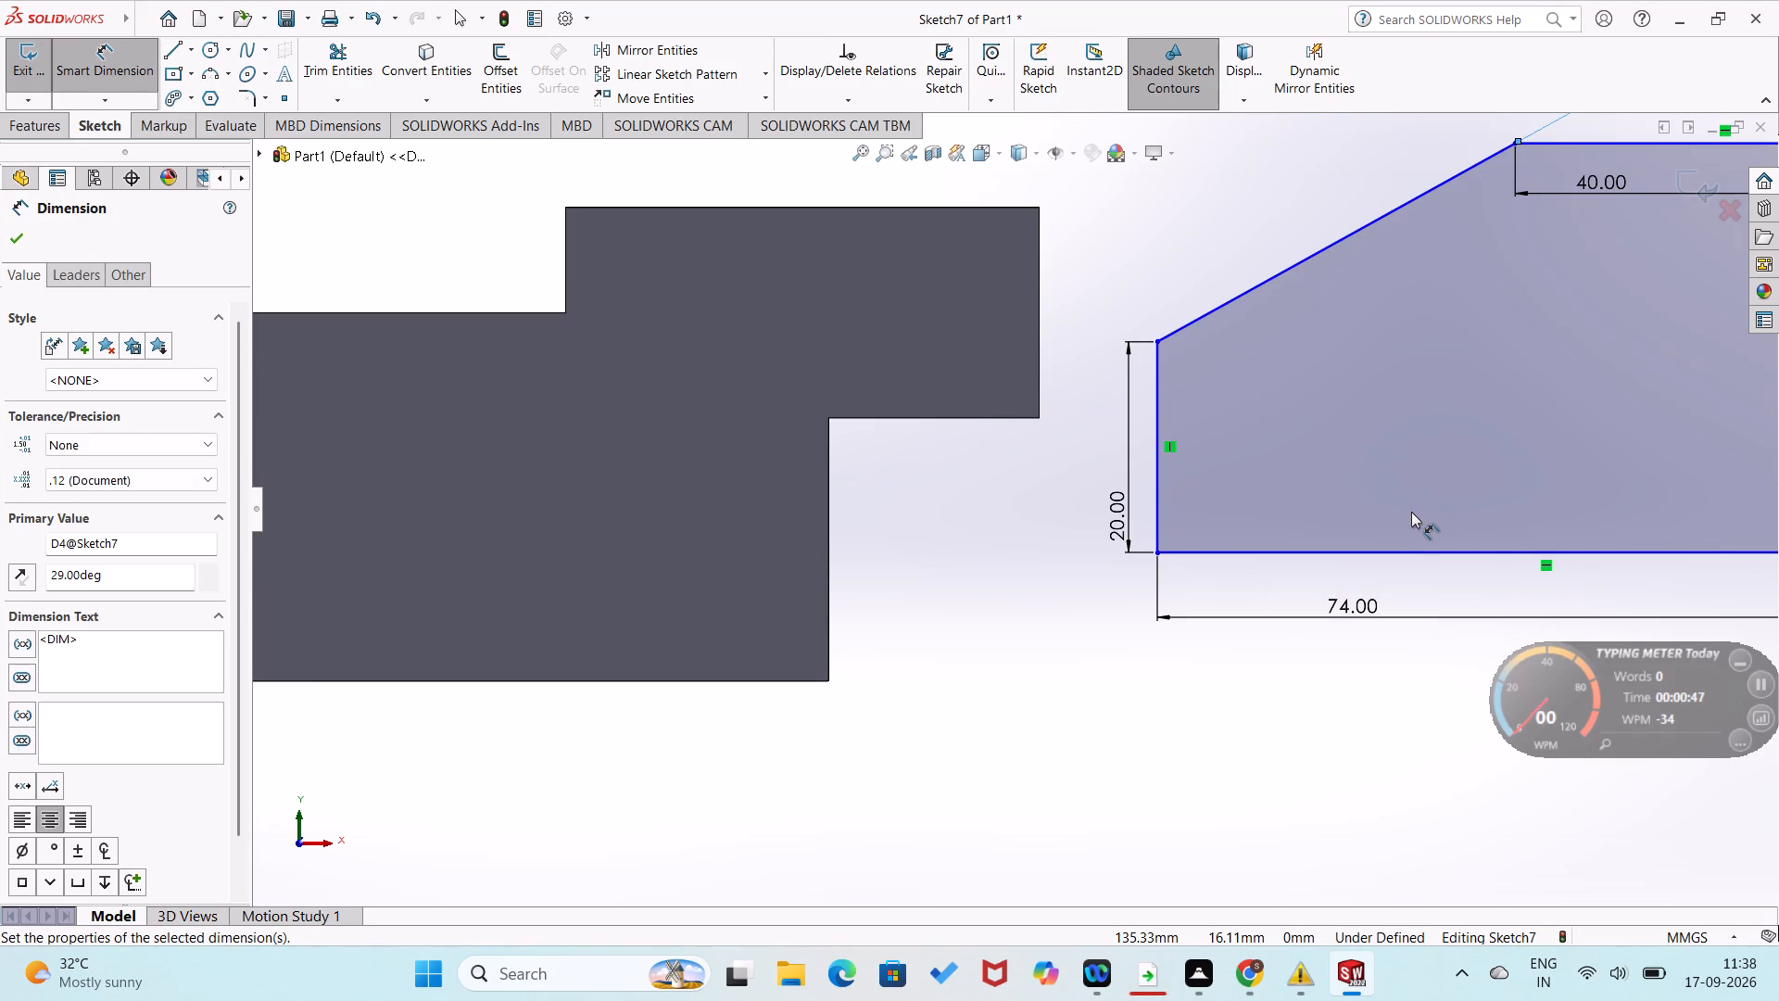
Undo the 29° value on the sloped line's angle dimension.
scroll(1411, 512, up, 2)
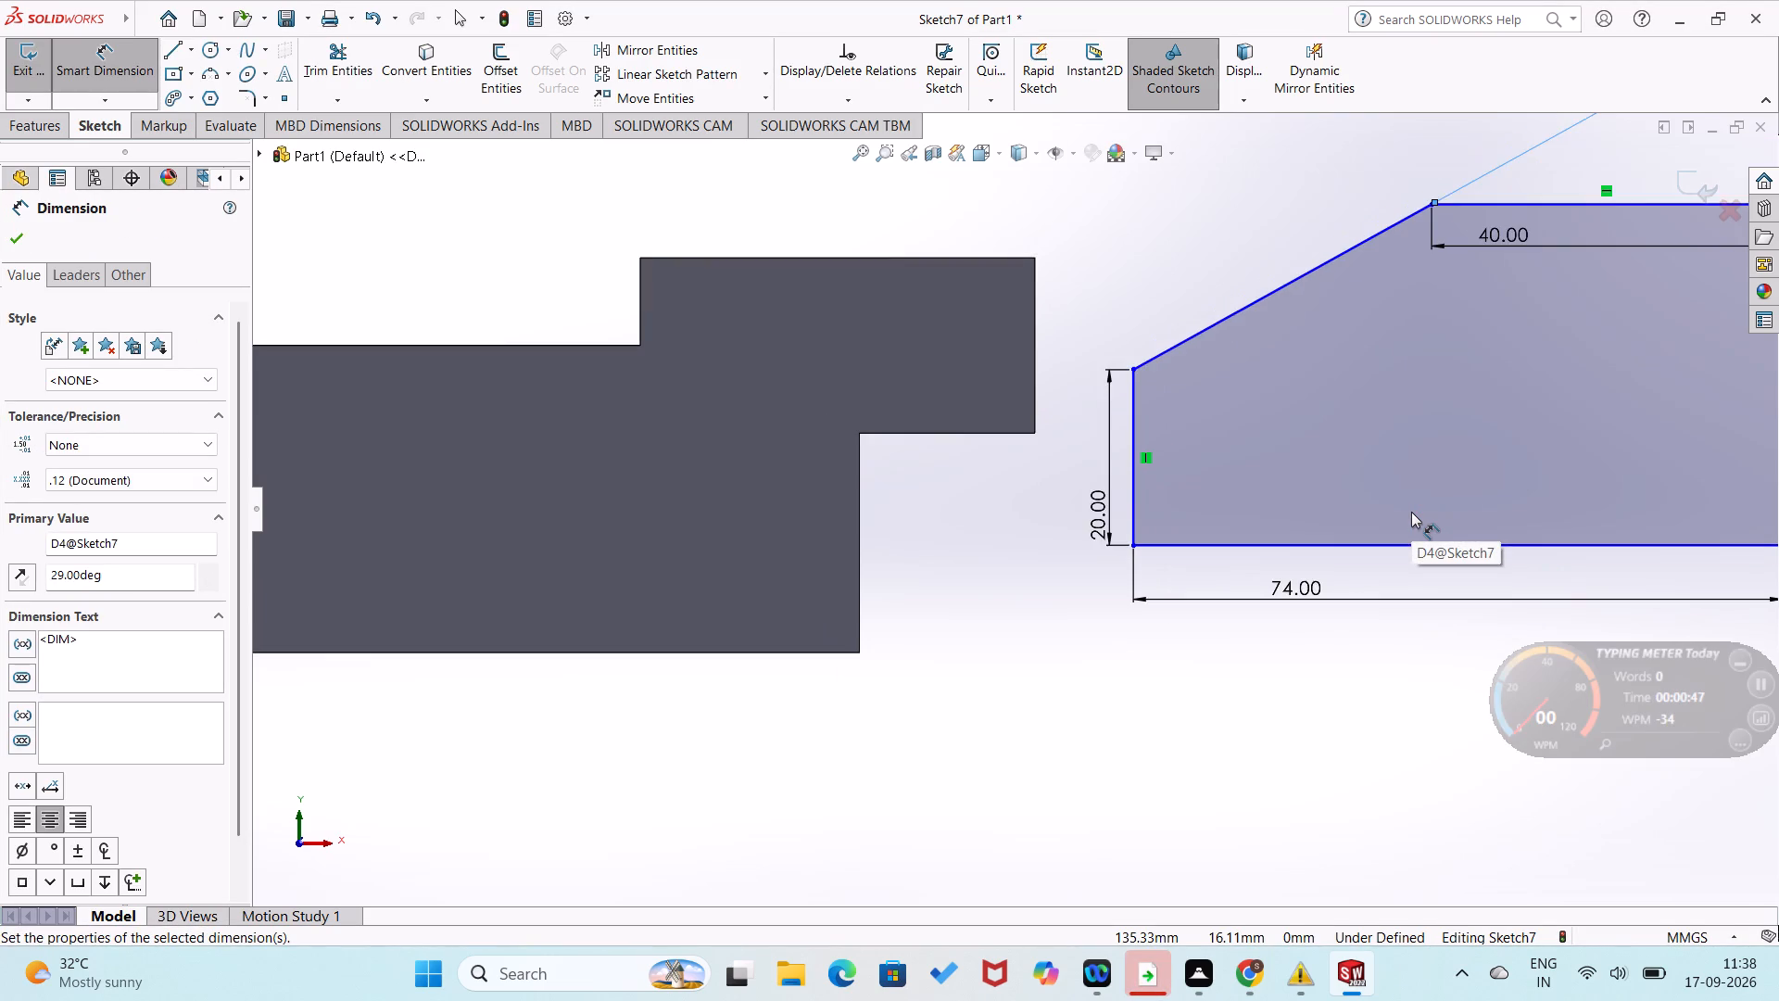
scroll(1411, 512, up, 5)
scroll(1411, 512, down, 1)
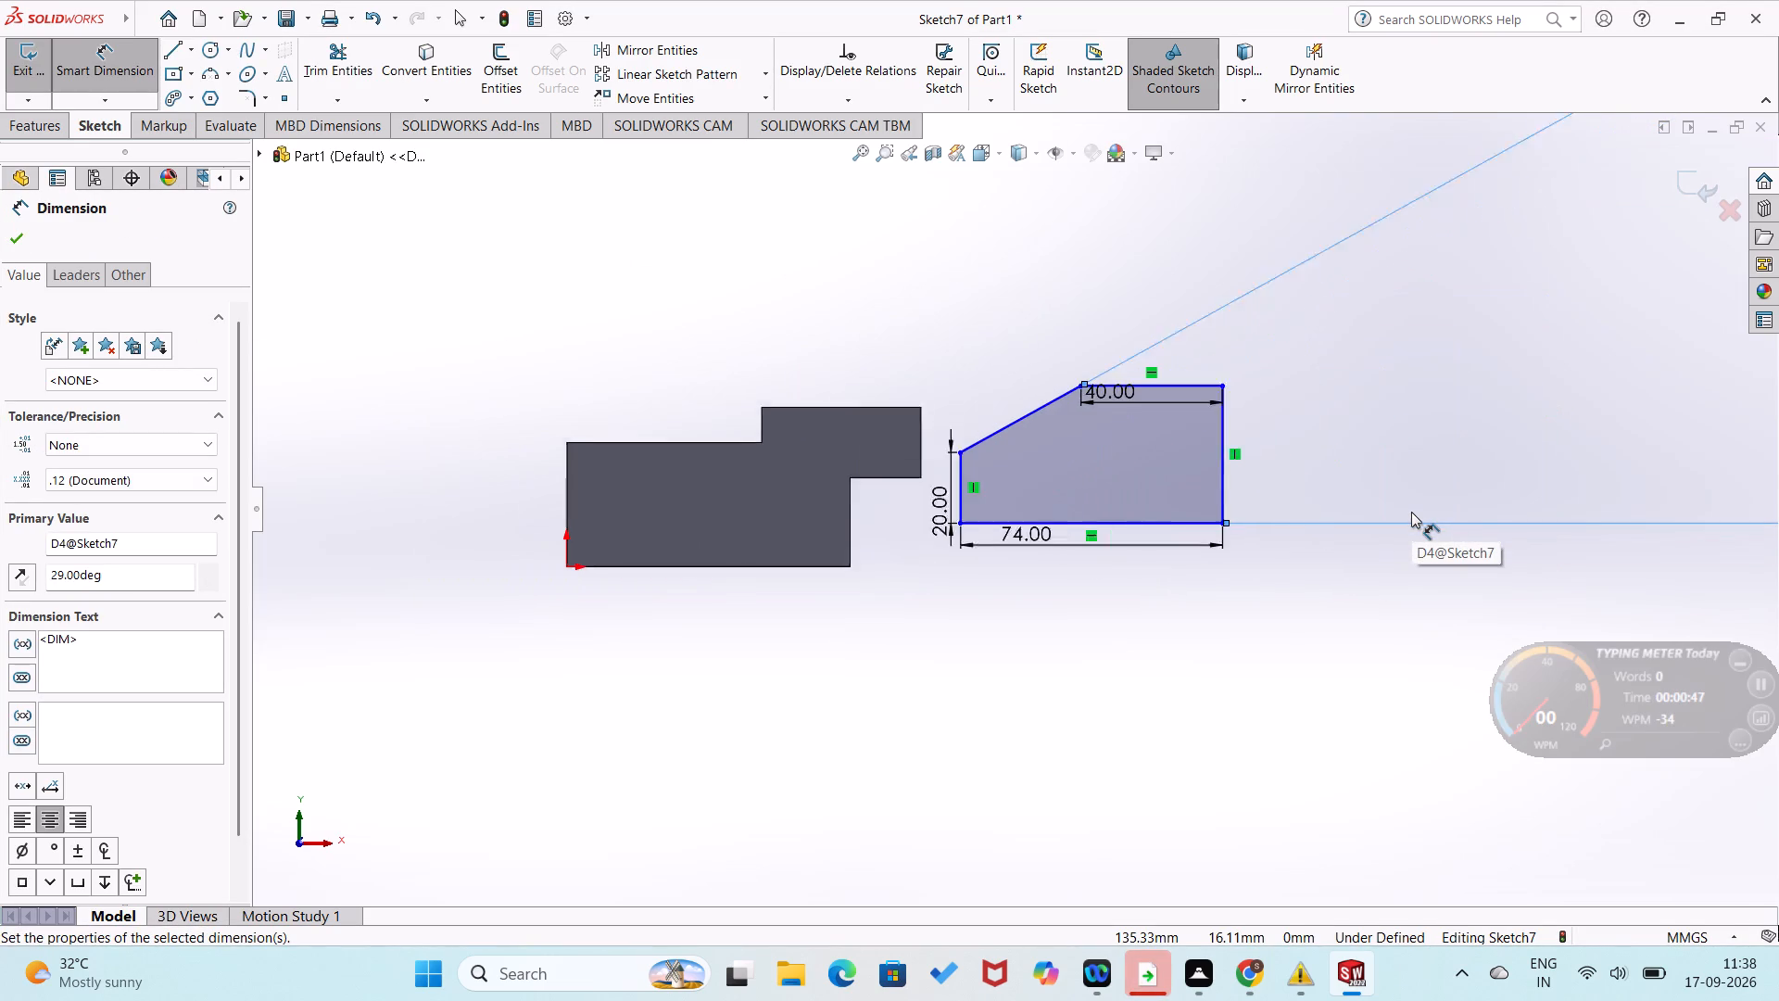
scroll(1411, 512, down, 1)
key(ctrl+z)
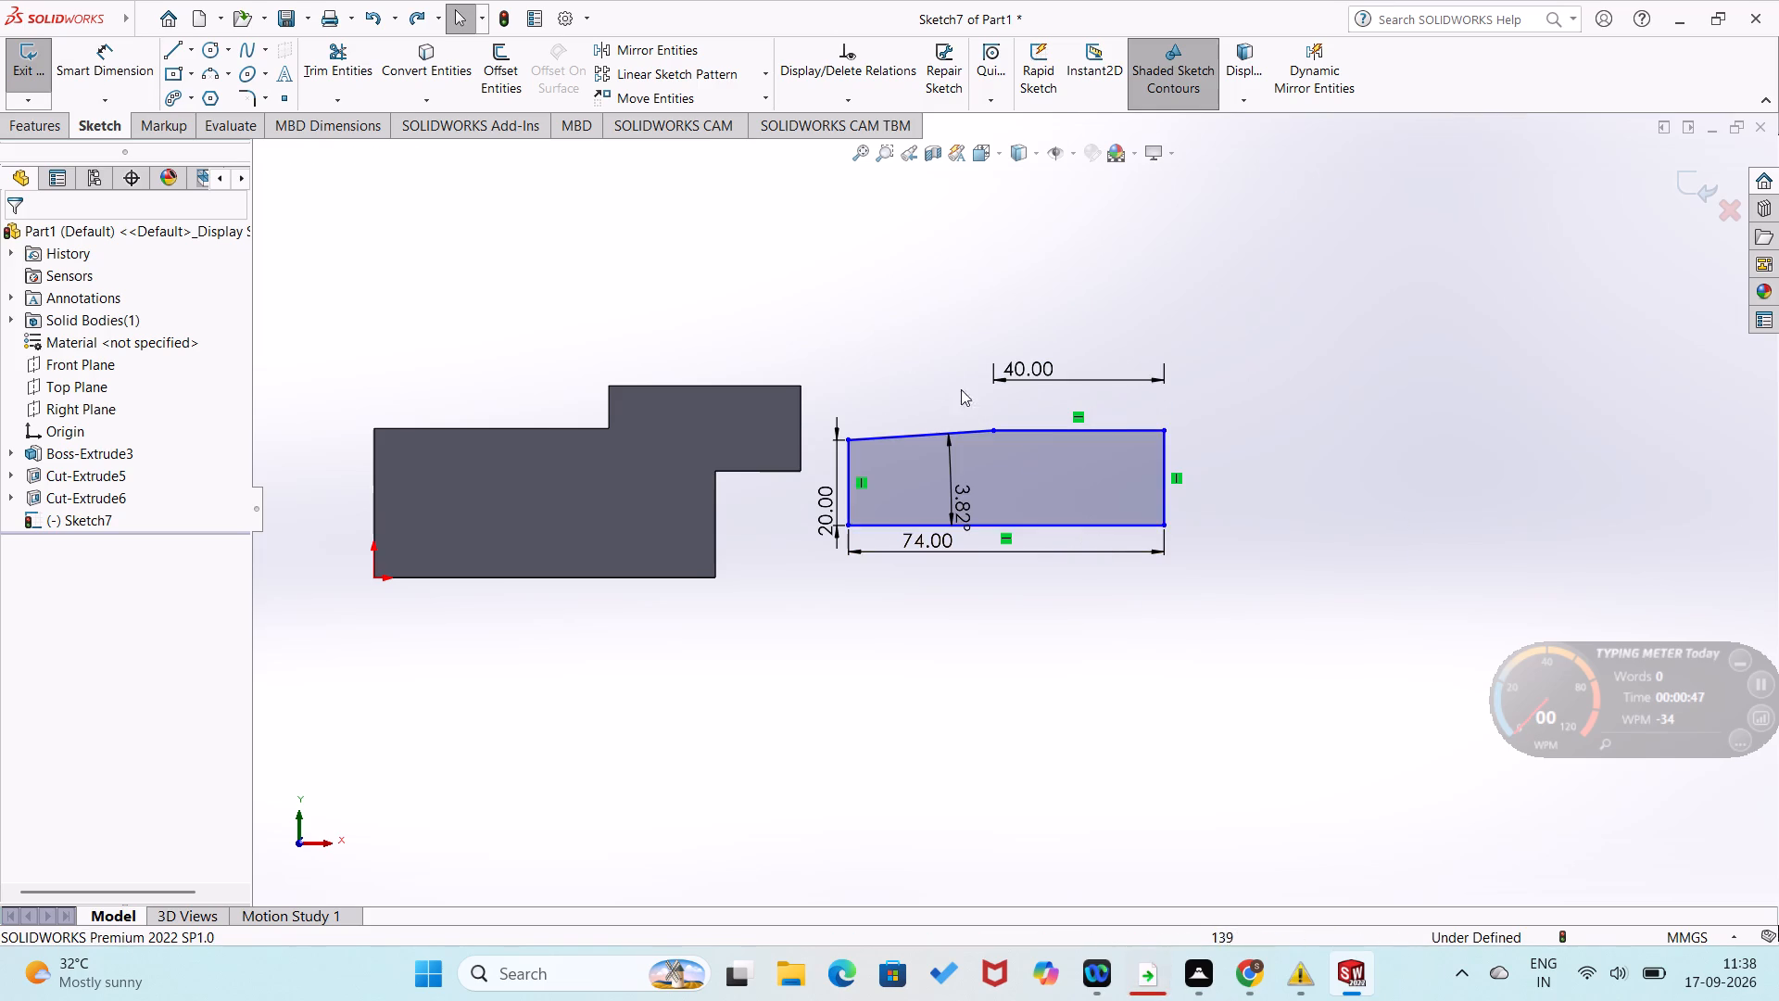
Set the angle between the profile's sloped line and its horizontal base to 28°.
double_click(956, 499)
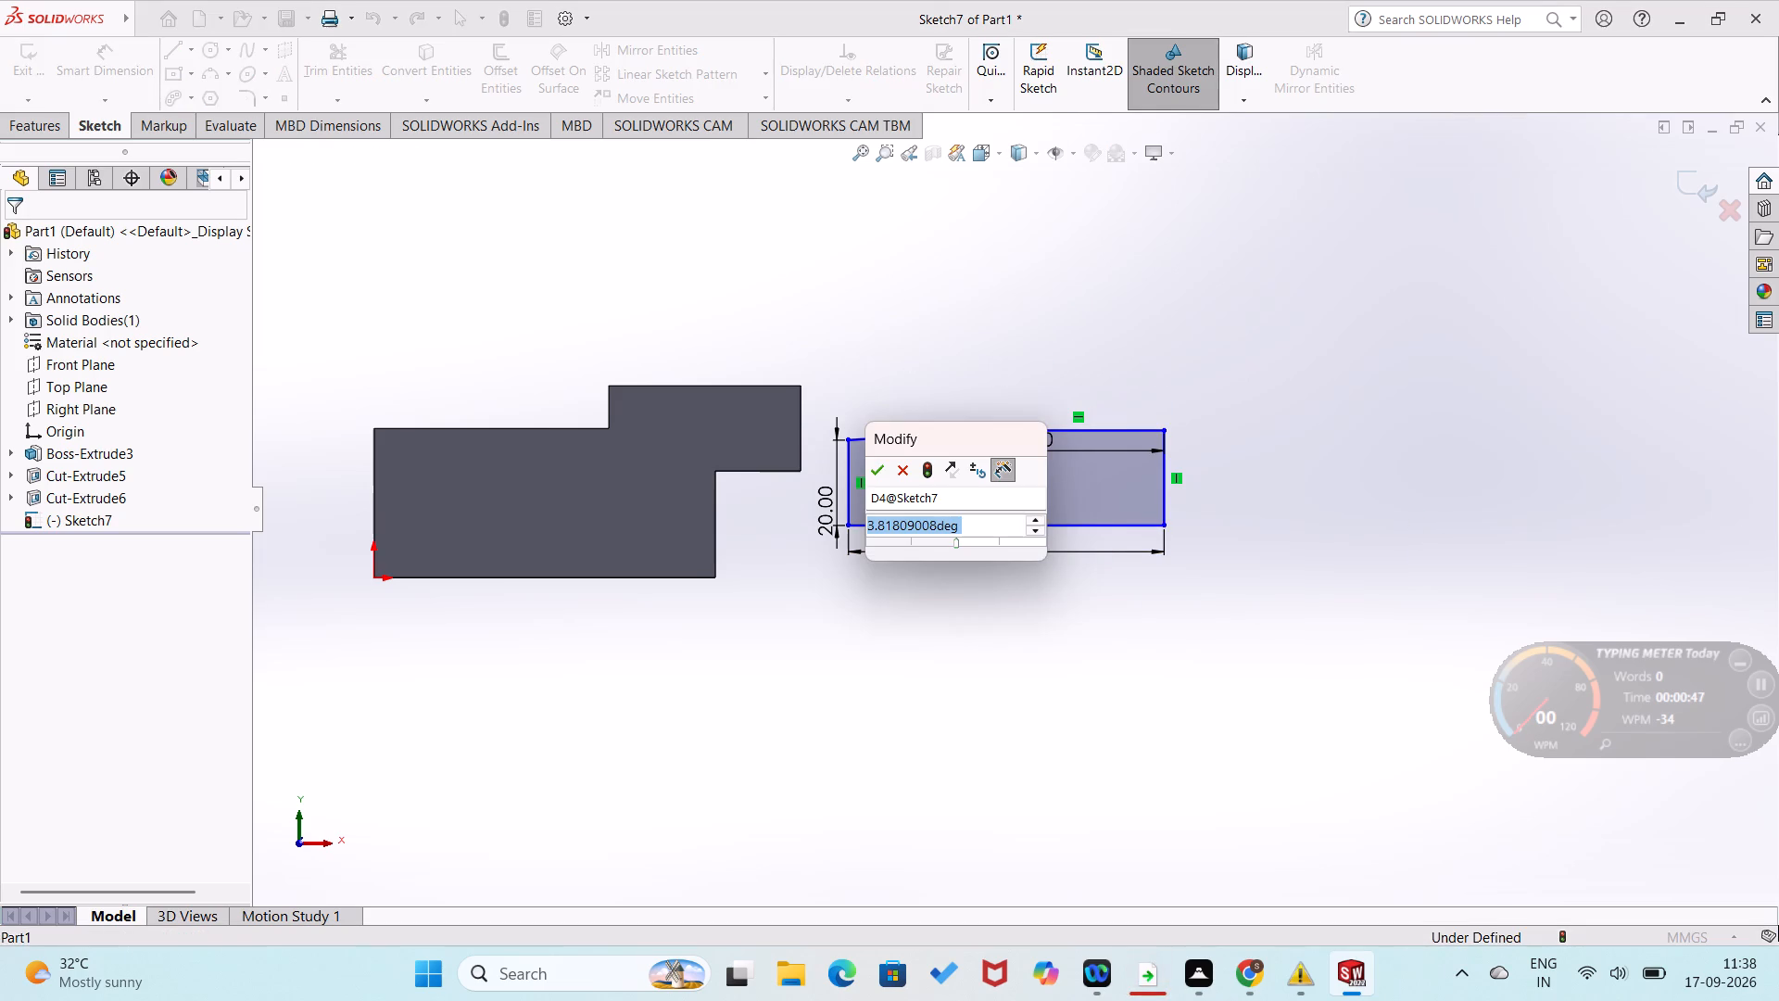
text(29)
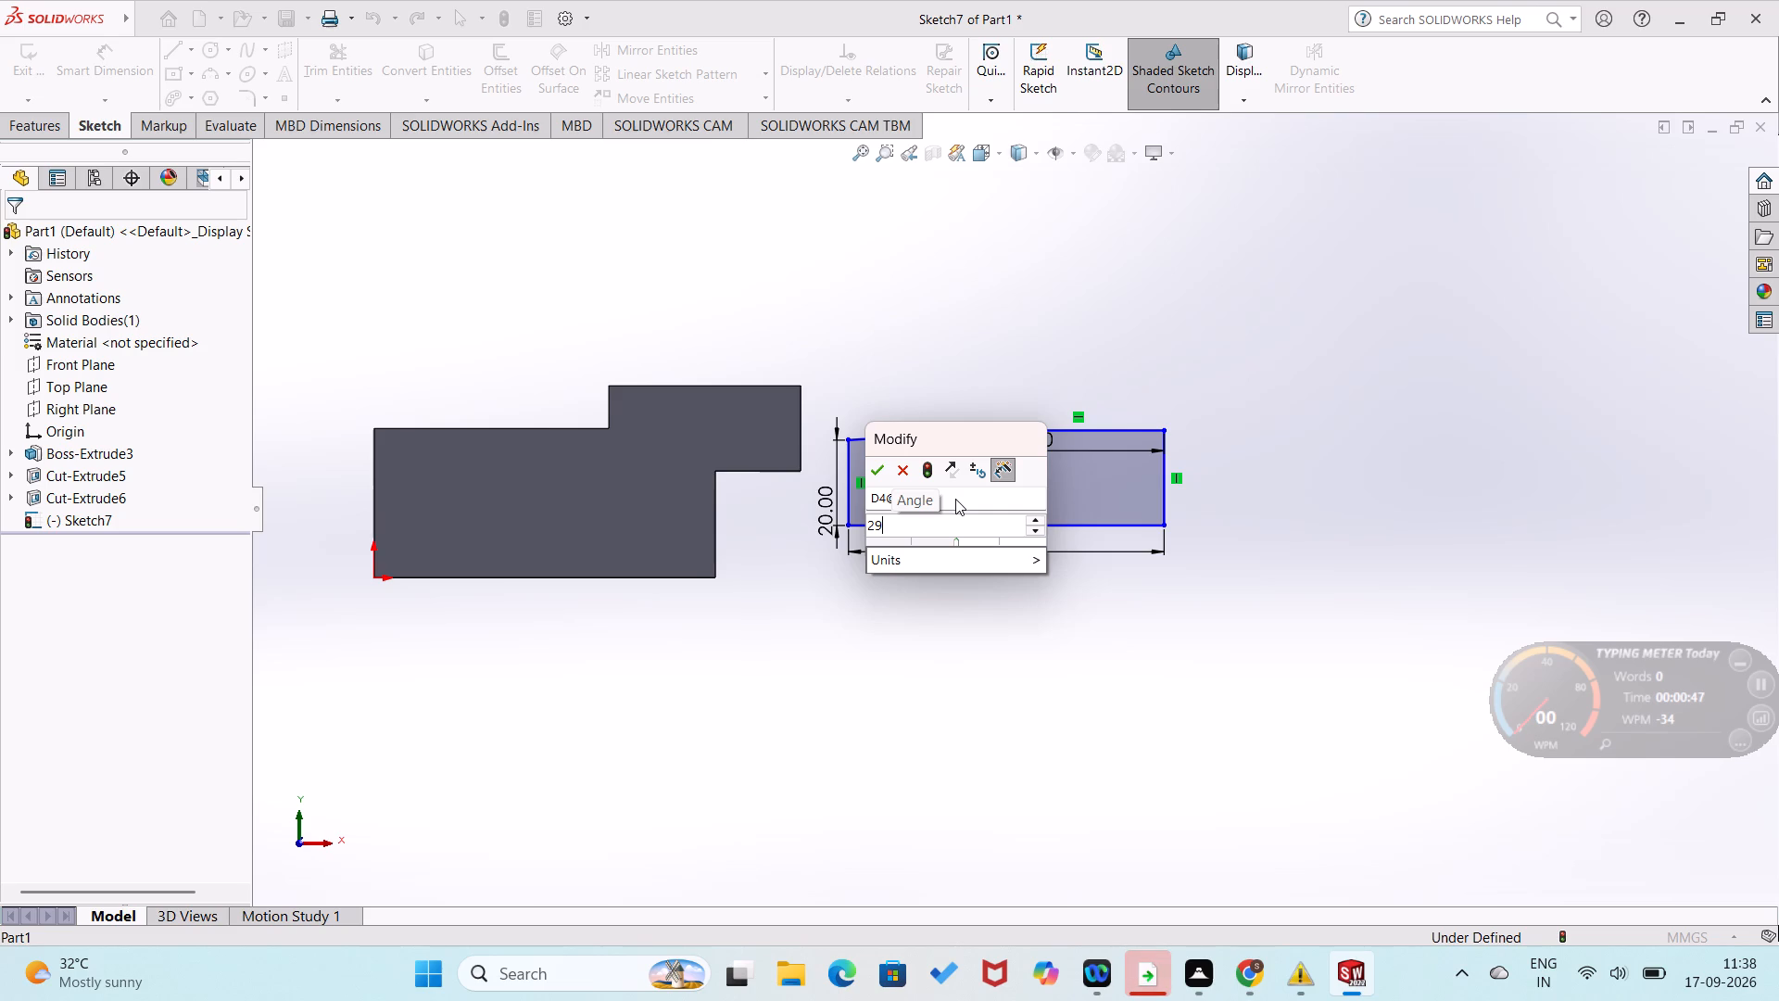
key(BackSpace)
key(8)
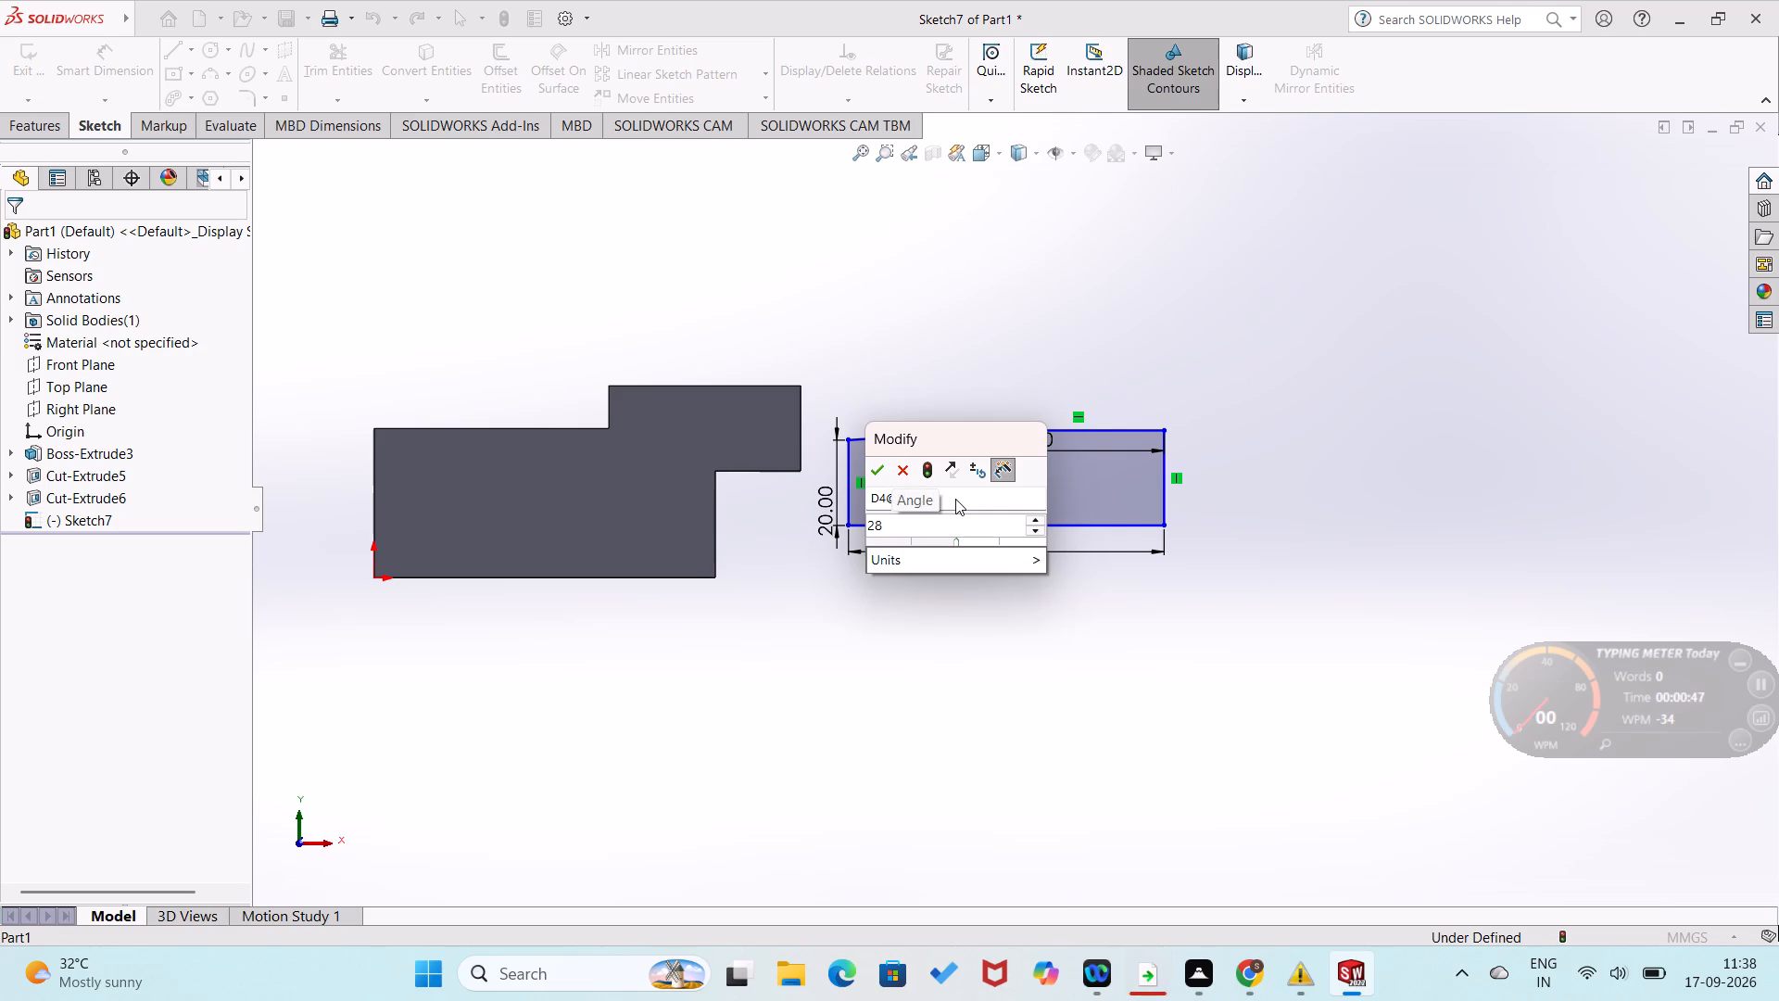
key(Return)
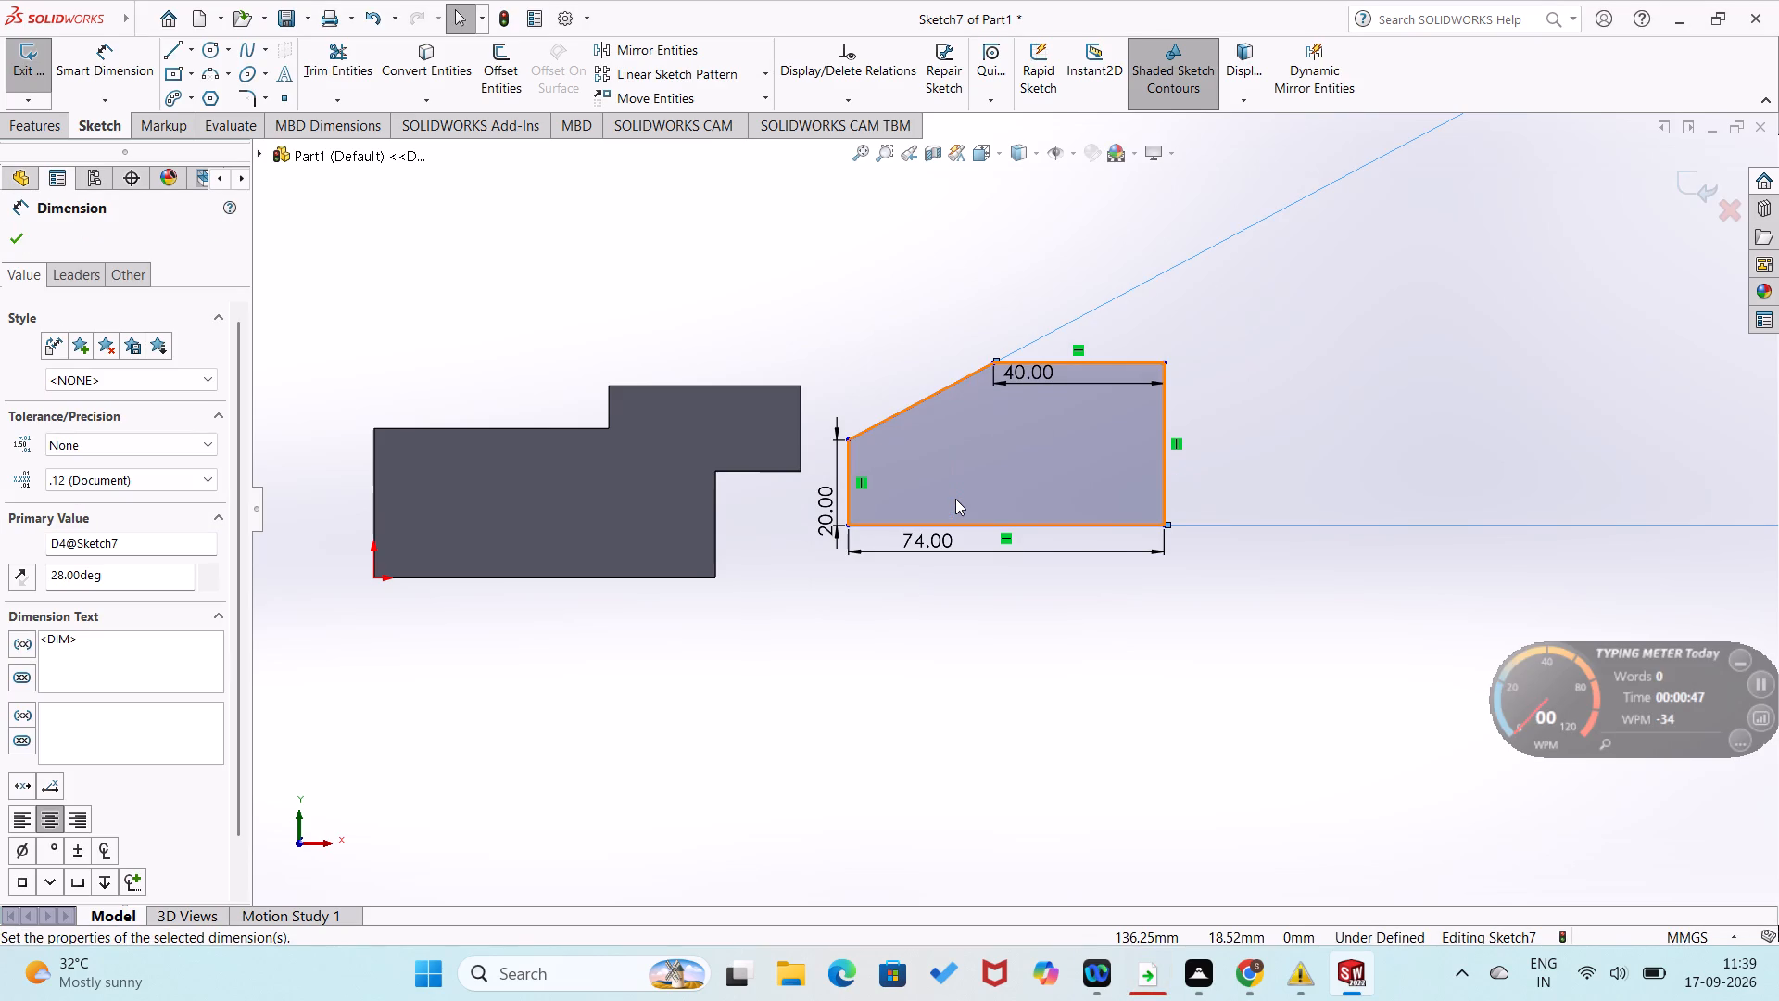
Examine the angled profile and the adjacent stepped part from the front and from an oblique view.
scroll(1052, 557, down, 2)
scroll(1052, 557, up, 6)
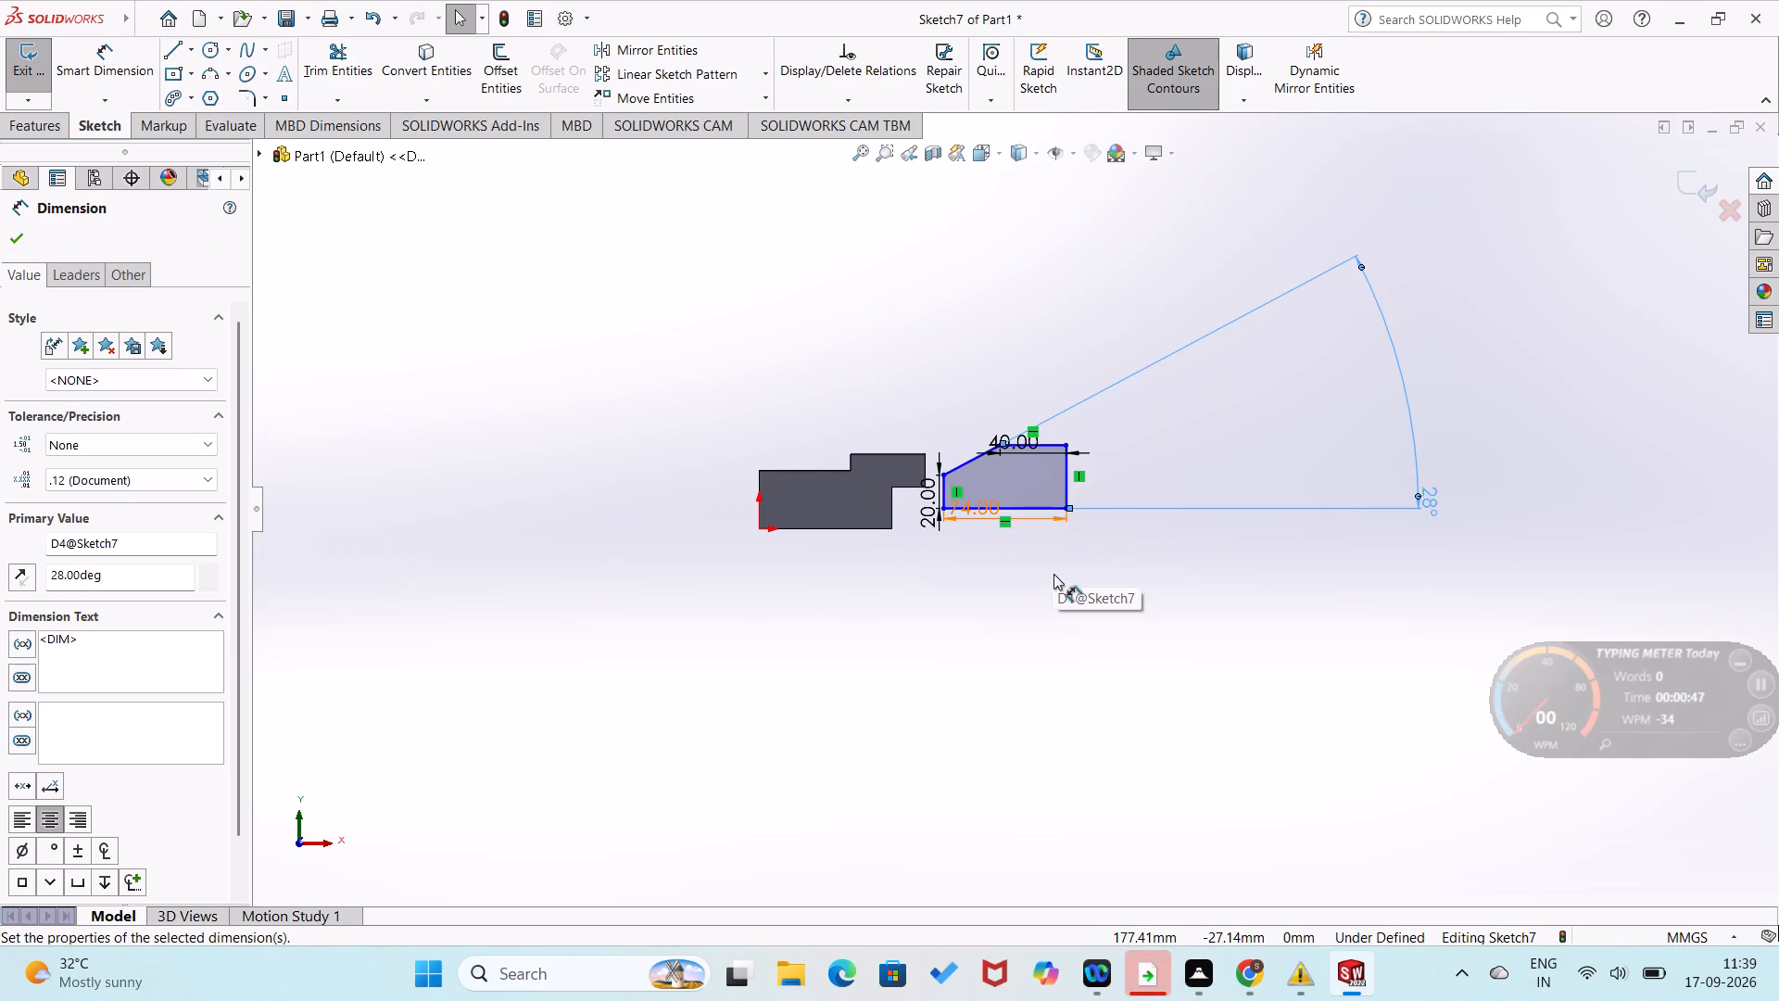
scroll(1054, 574, up, 1)
scroll(1004, 555, down, 2)
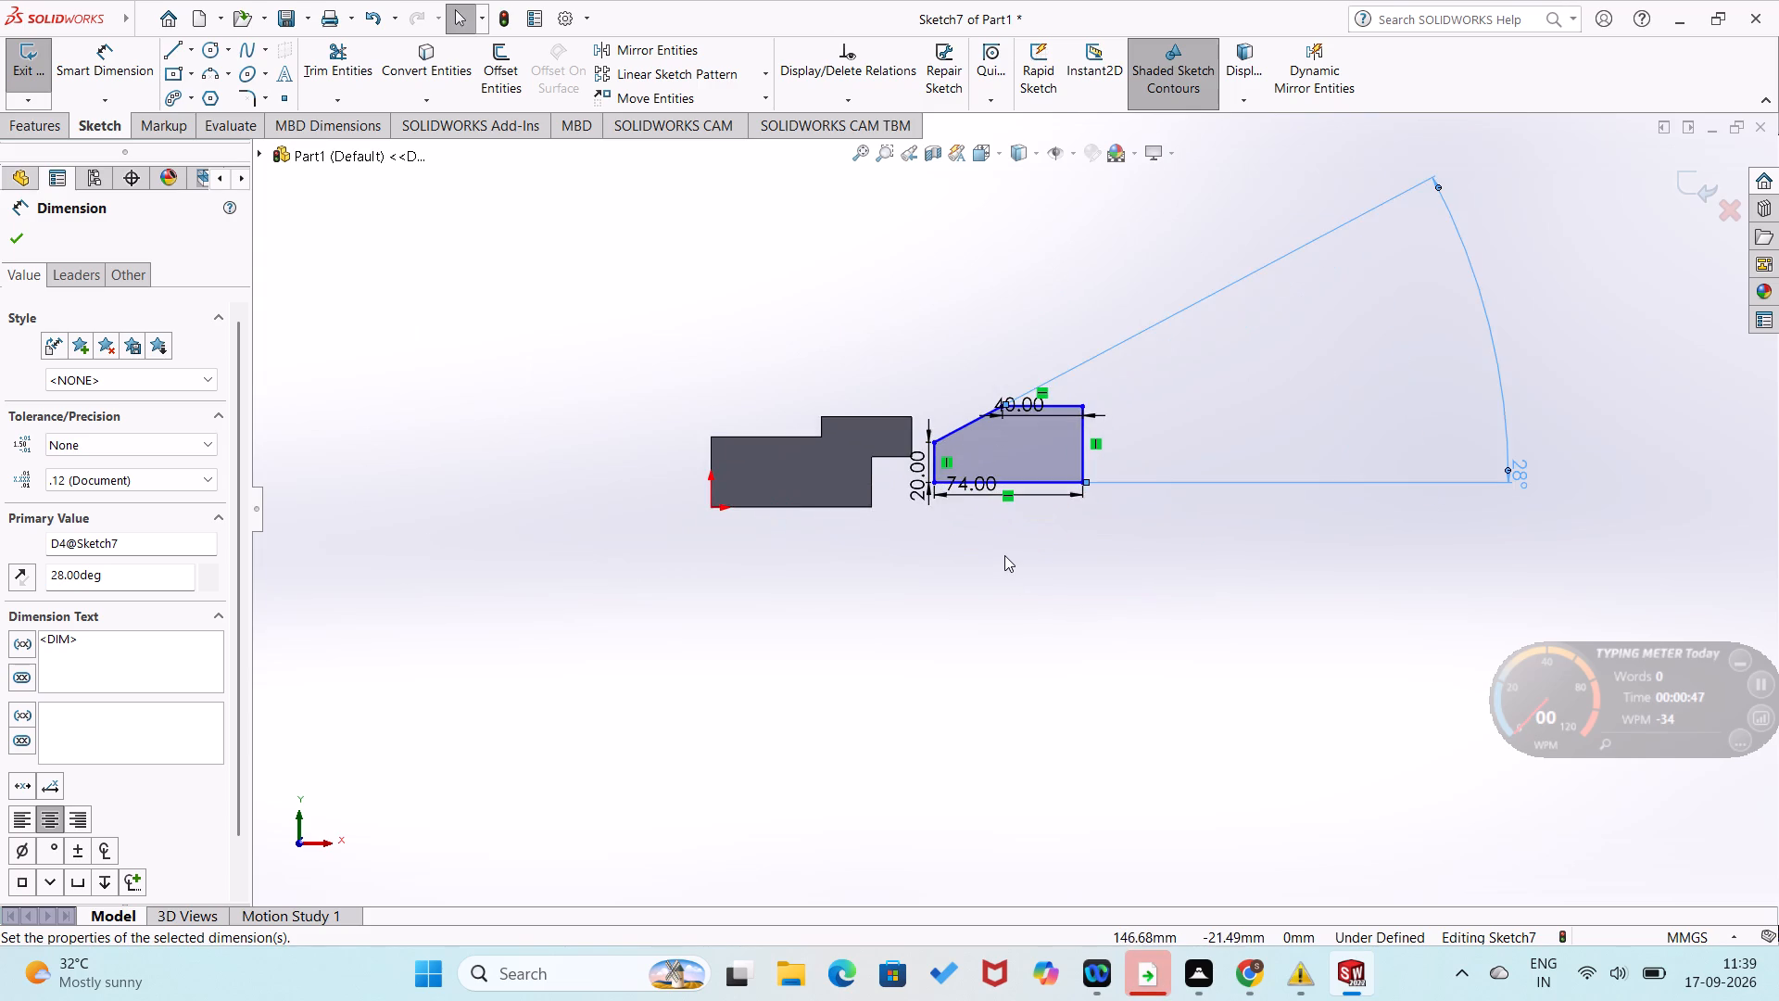
scroll(998, 553, down, 5)
middle_drag(999, 499, 1031, 627)
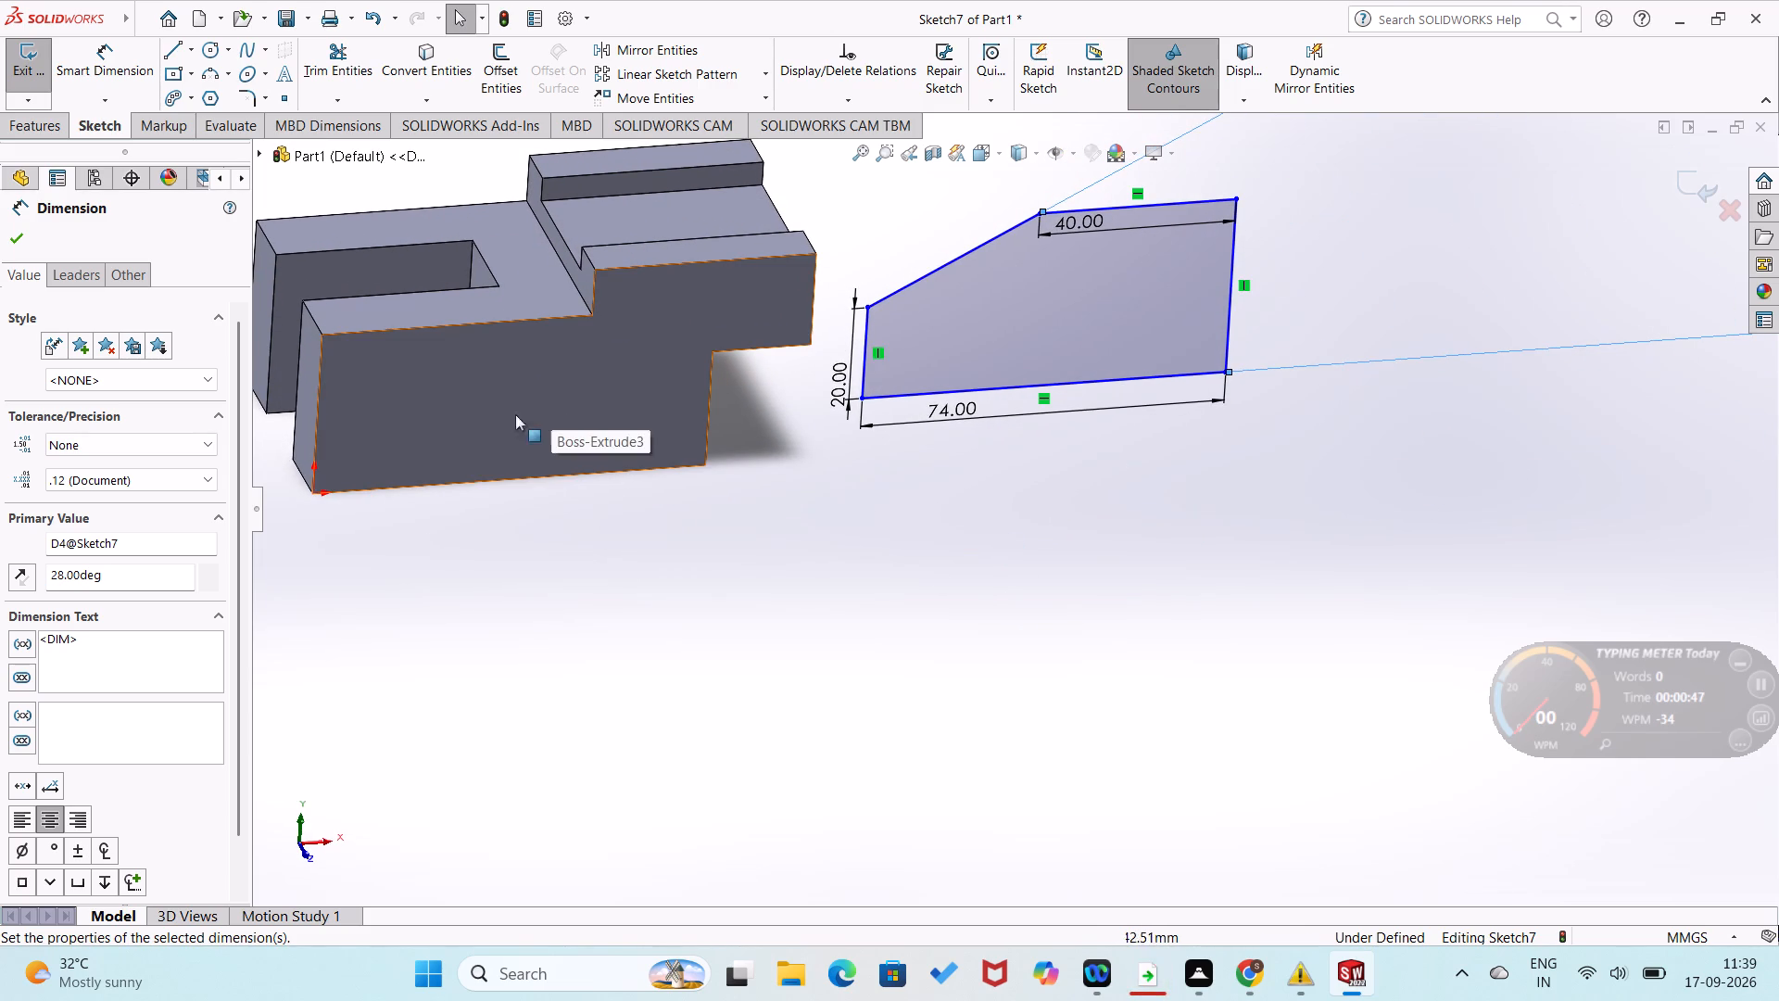
scroll(960, 348, up, 2)
middle_click(960, 349)
scroll(960, 349, up, 1)
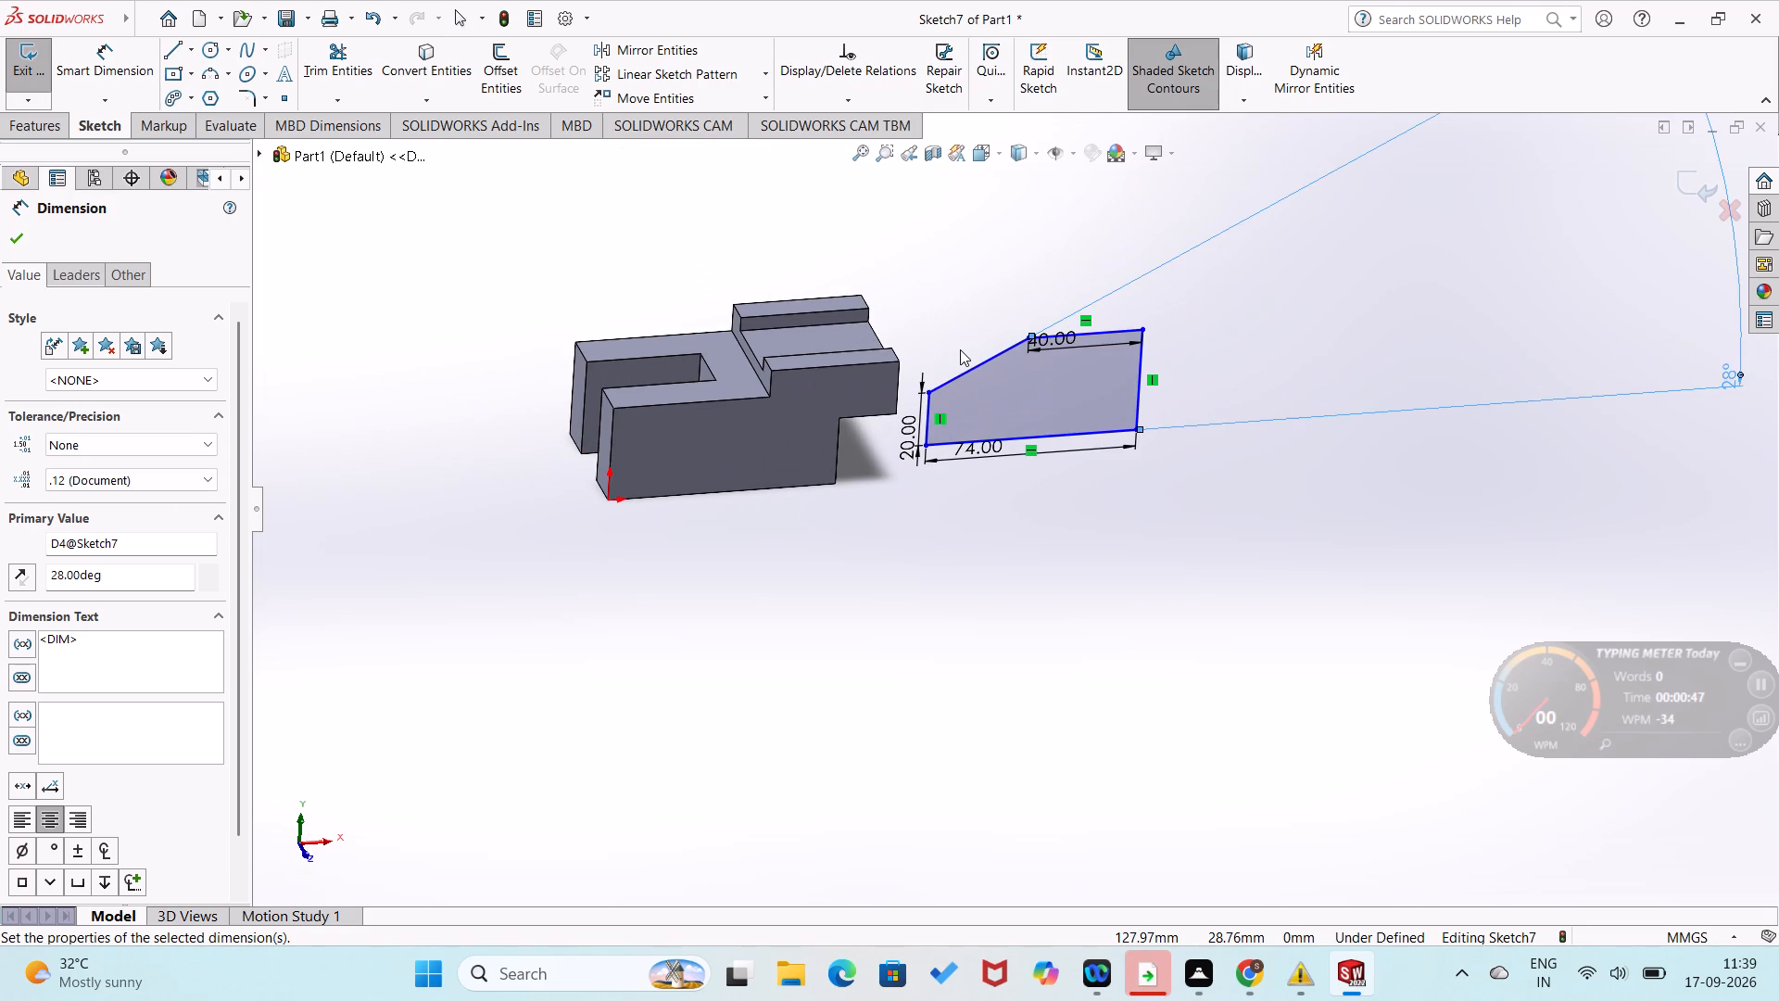
Sketch a circle of about 19 mm radius centred near the middle of the sloped line, passing through the line's upper endpoint.
key(ctrl+8)
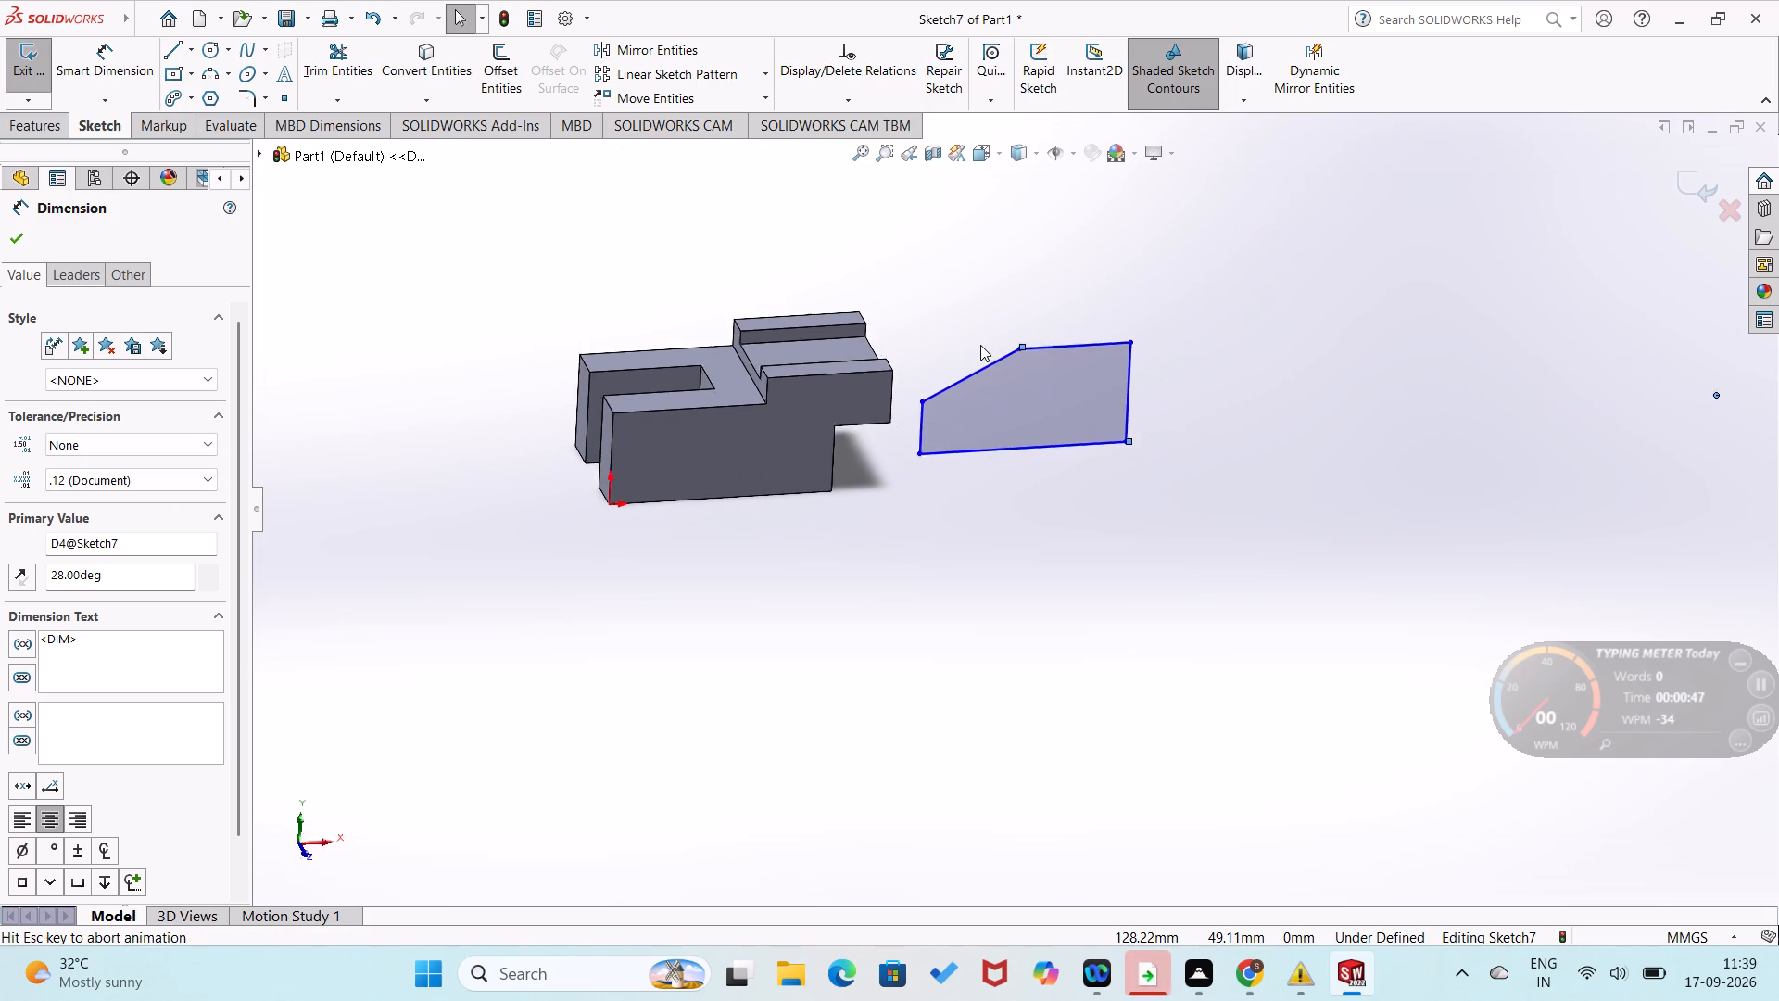
scroll(911, 465, up, 3)
scroll(911, 465, down, 8)
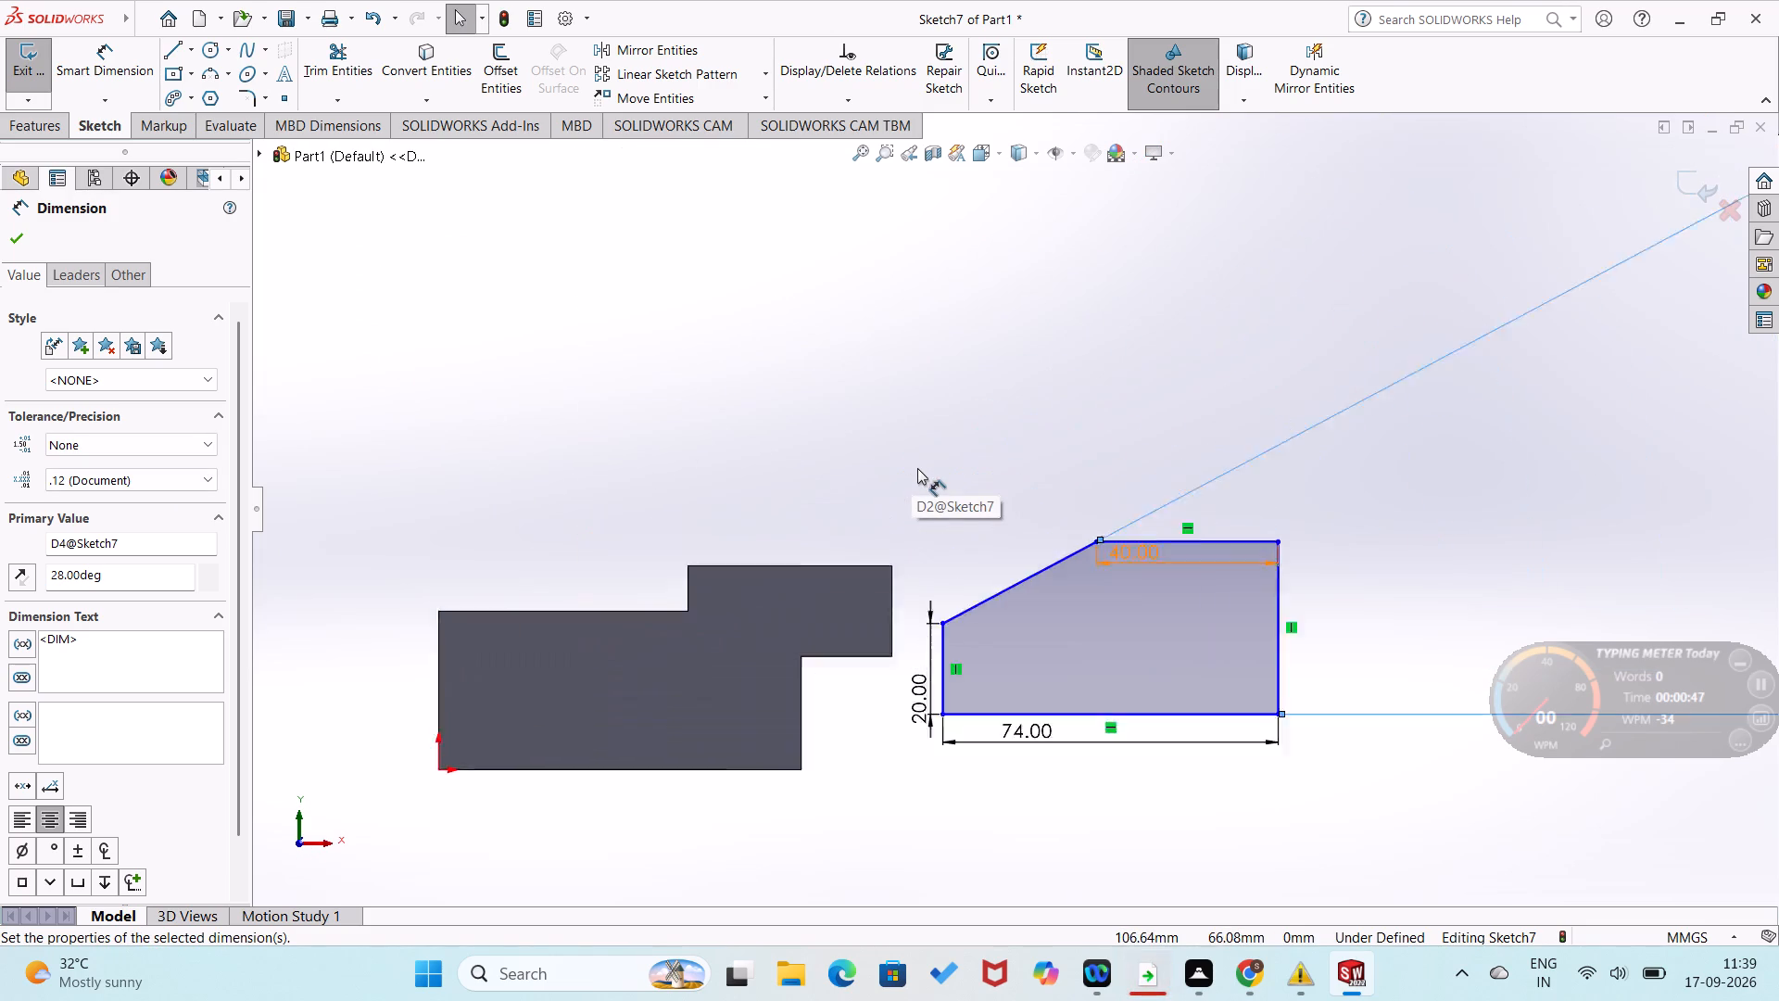
scroll(917, 468, down, 1)
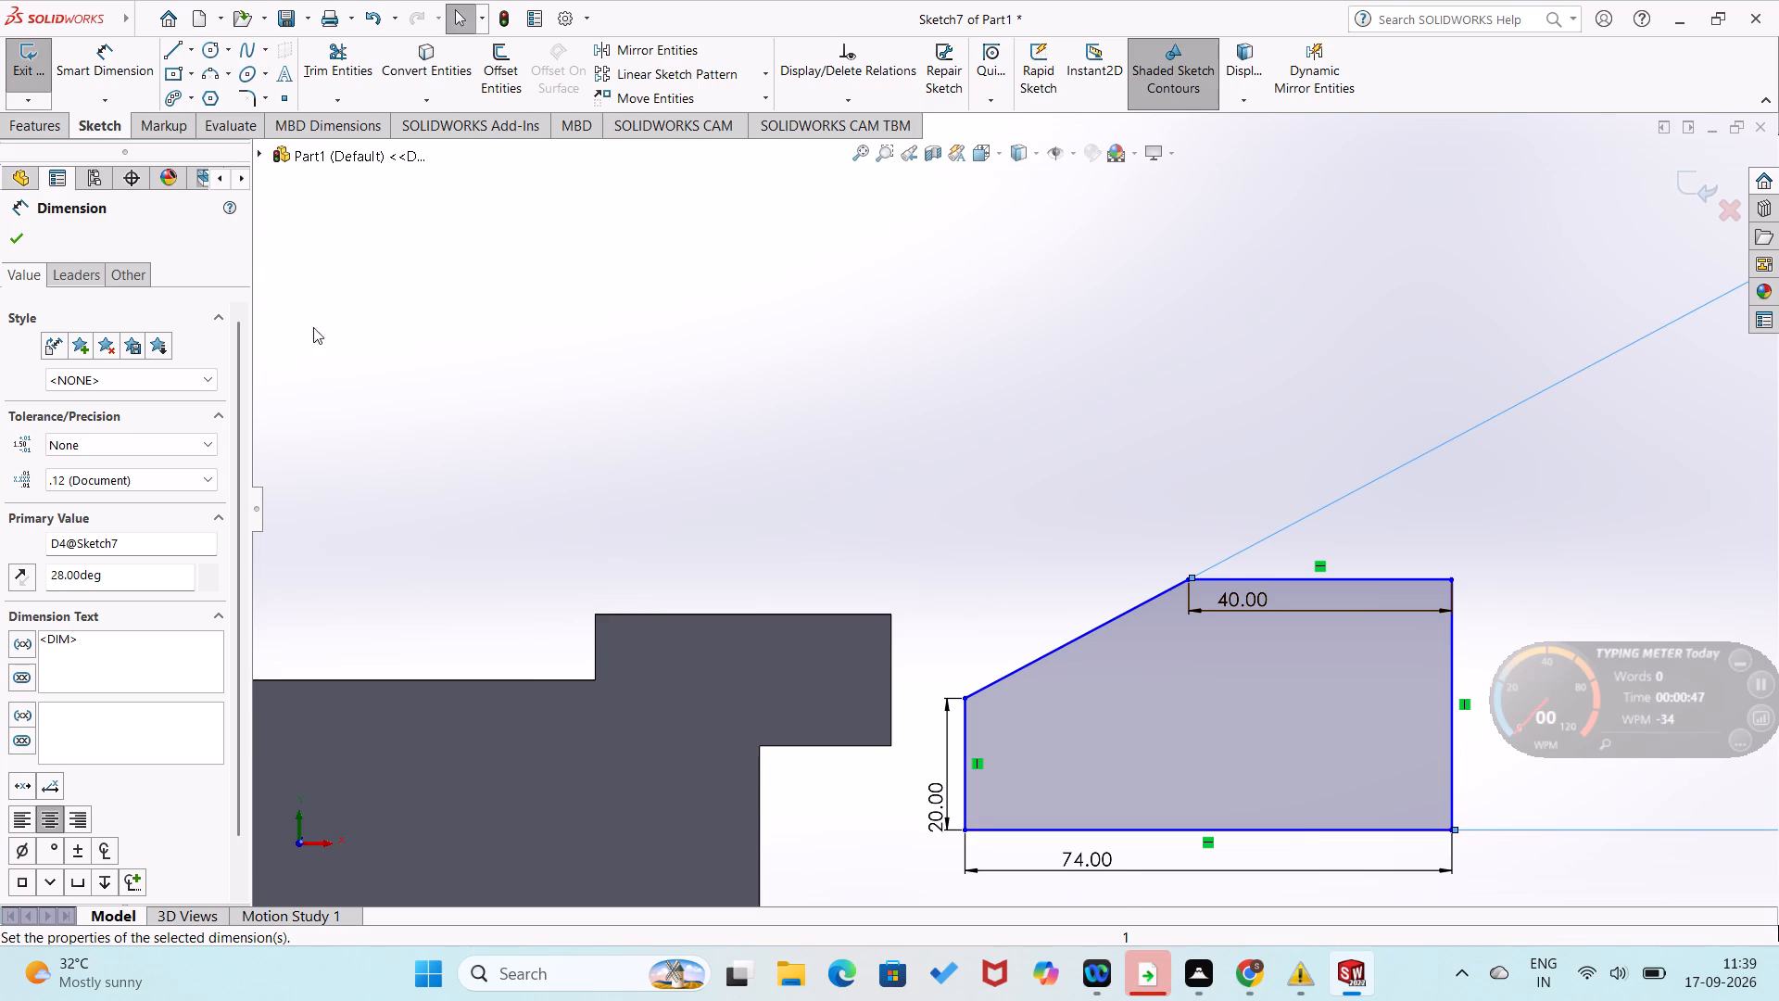
click(215, 47)
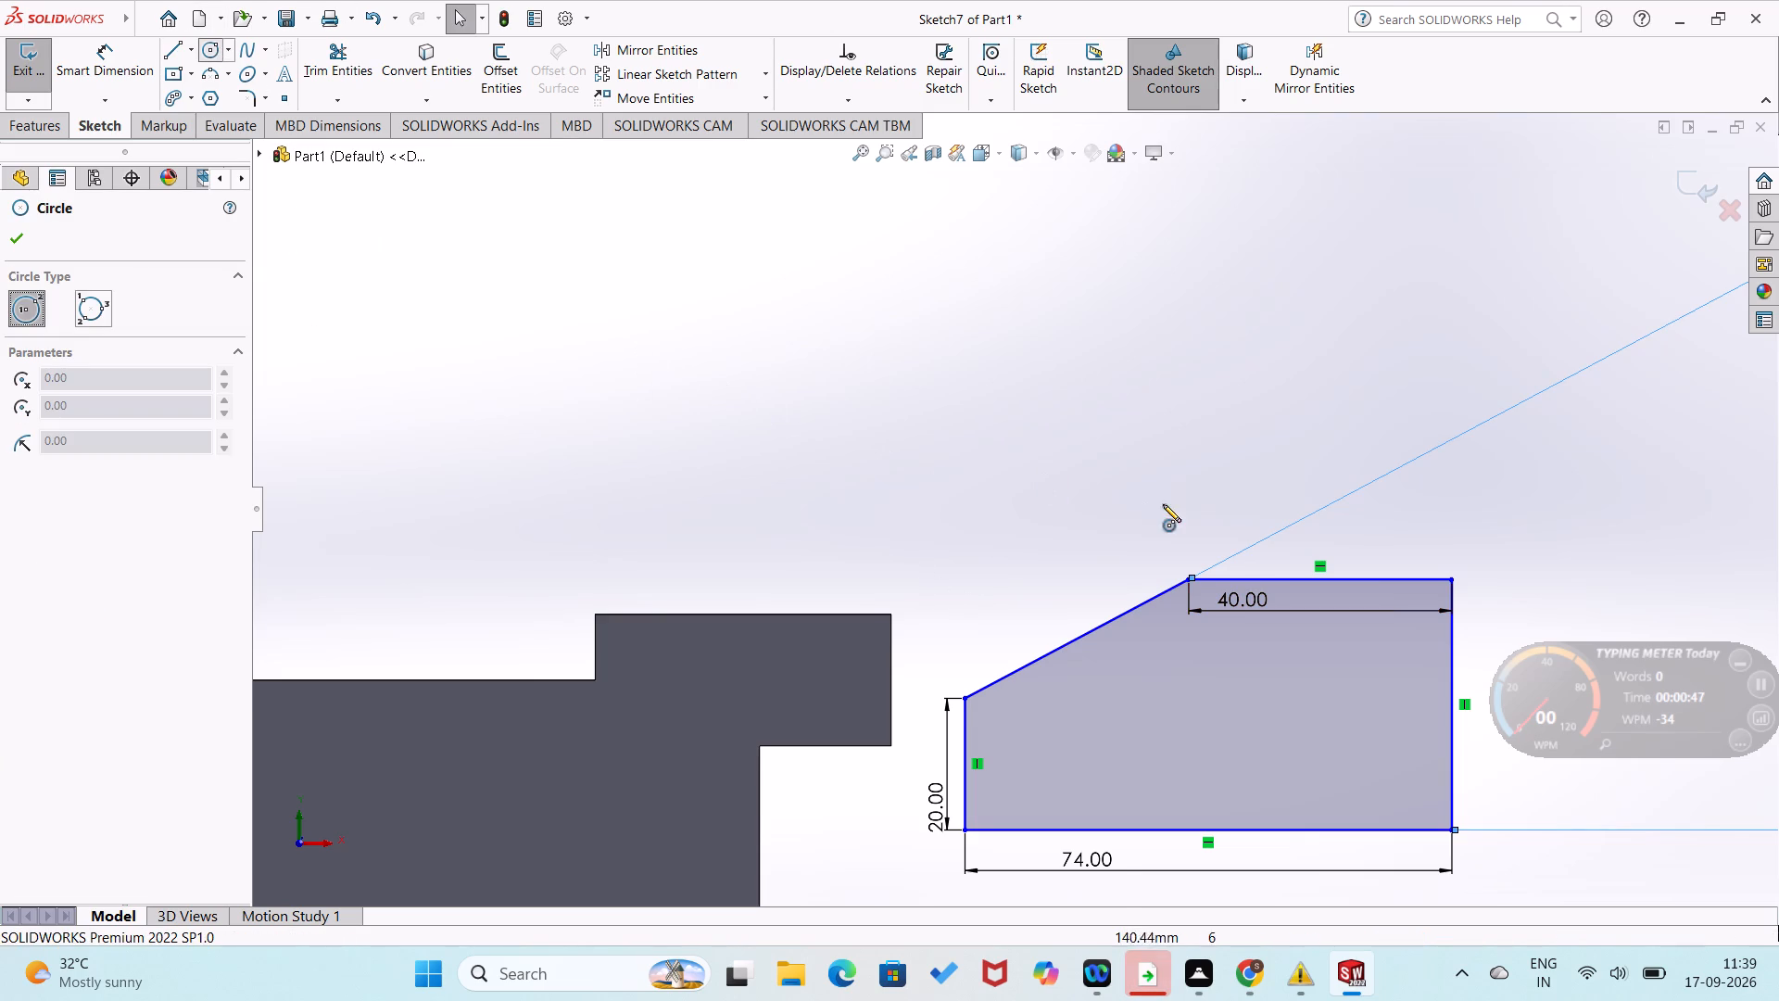
click(1076, 639)
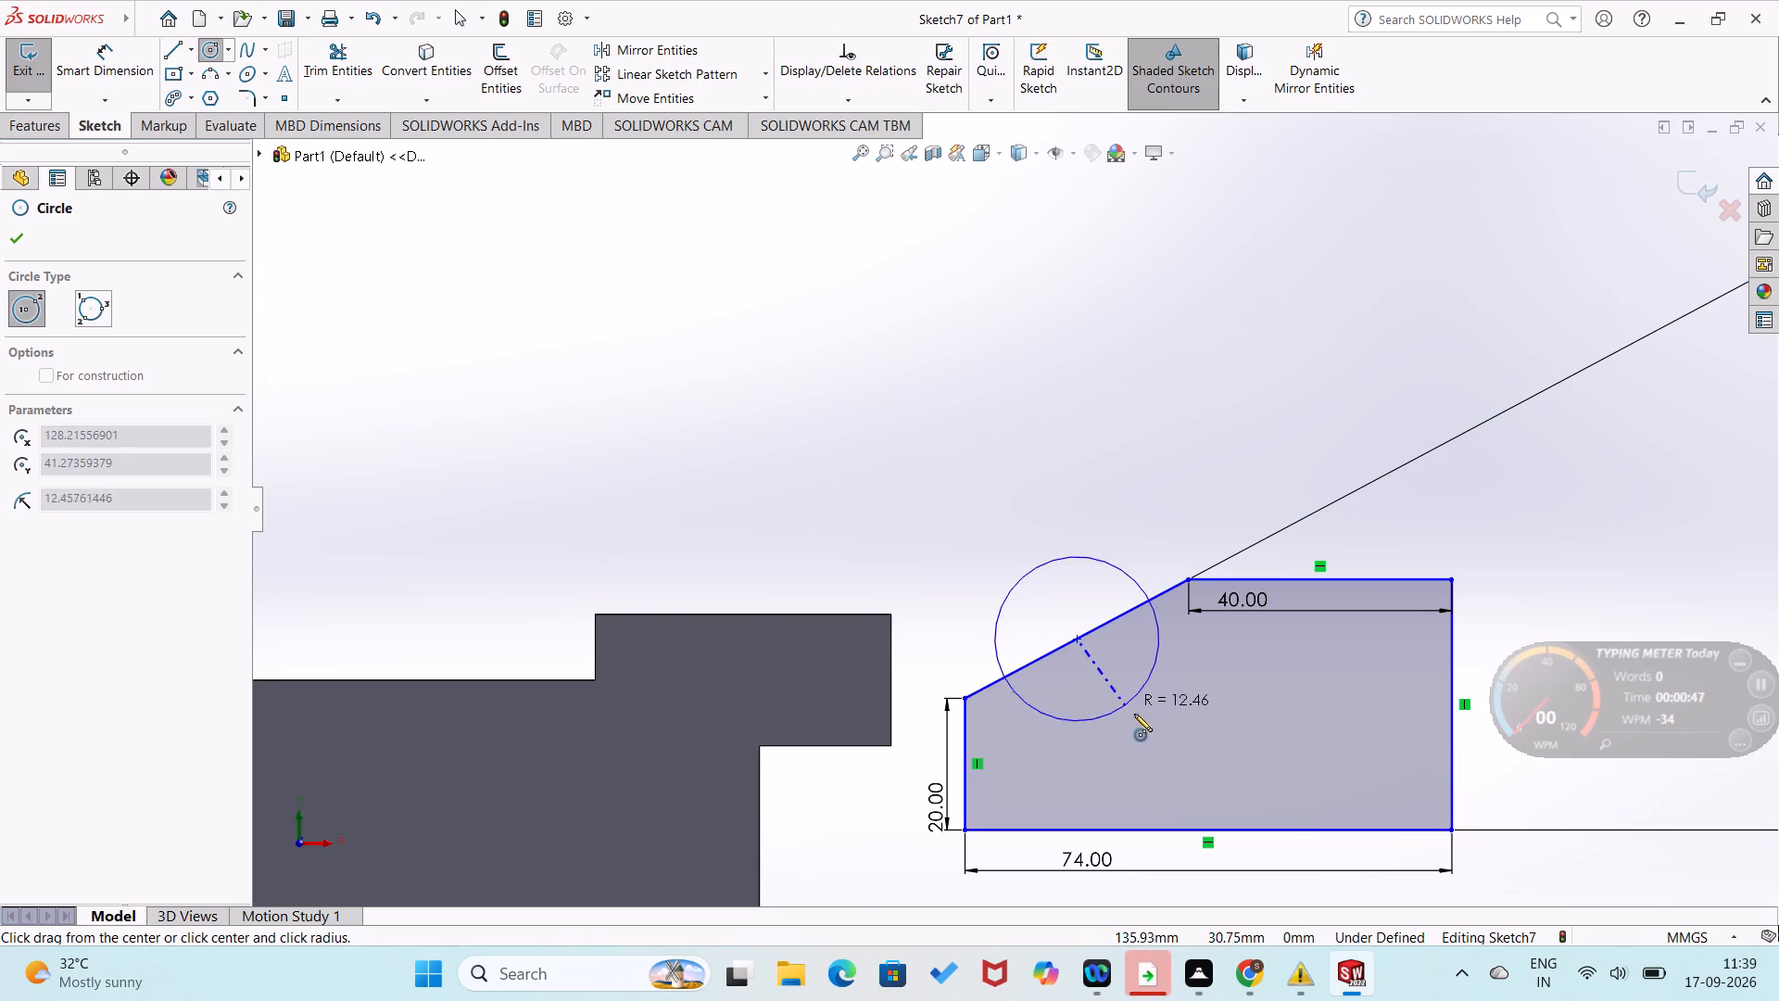
click(1188, 577)
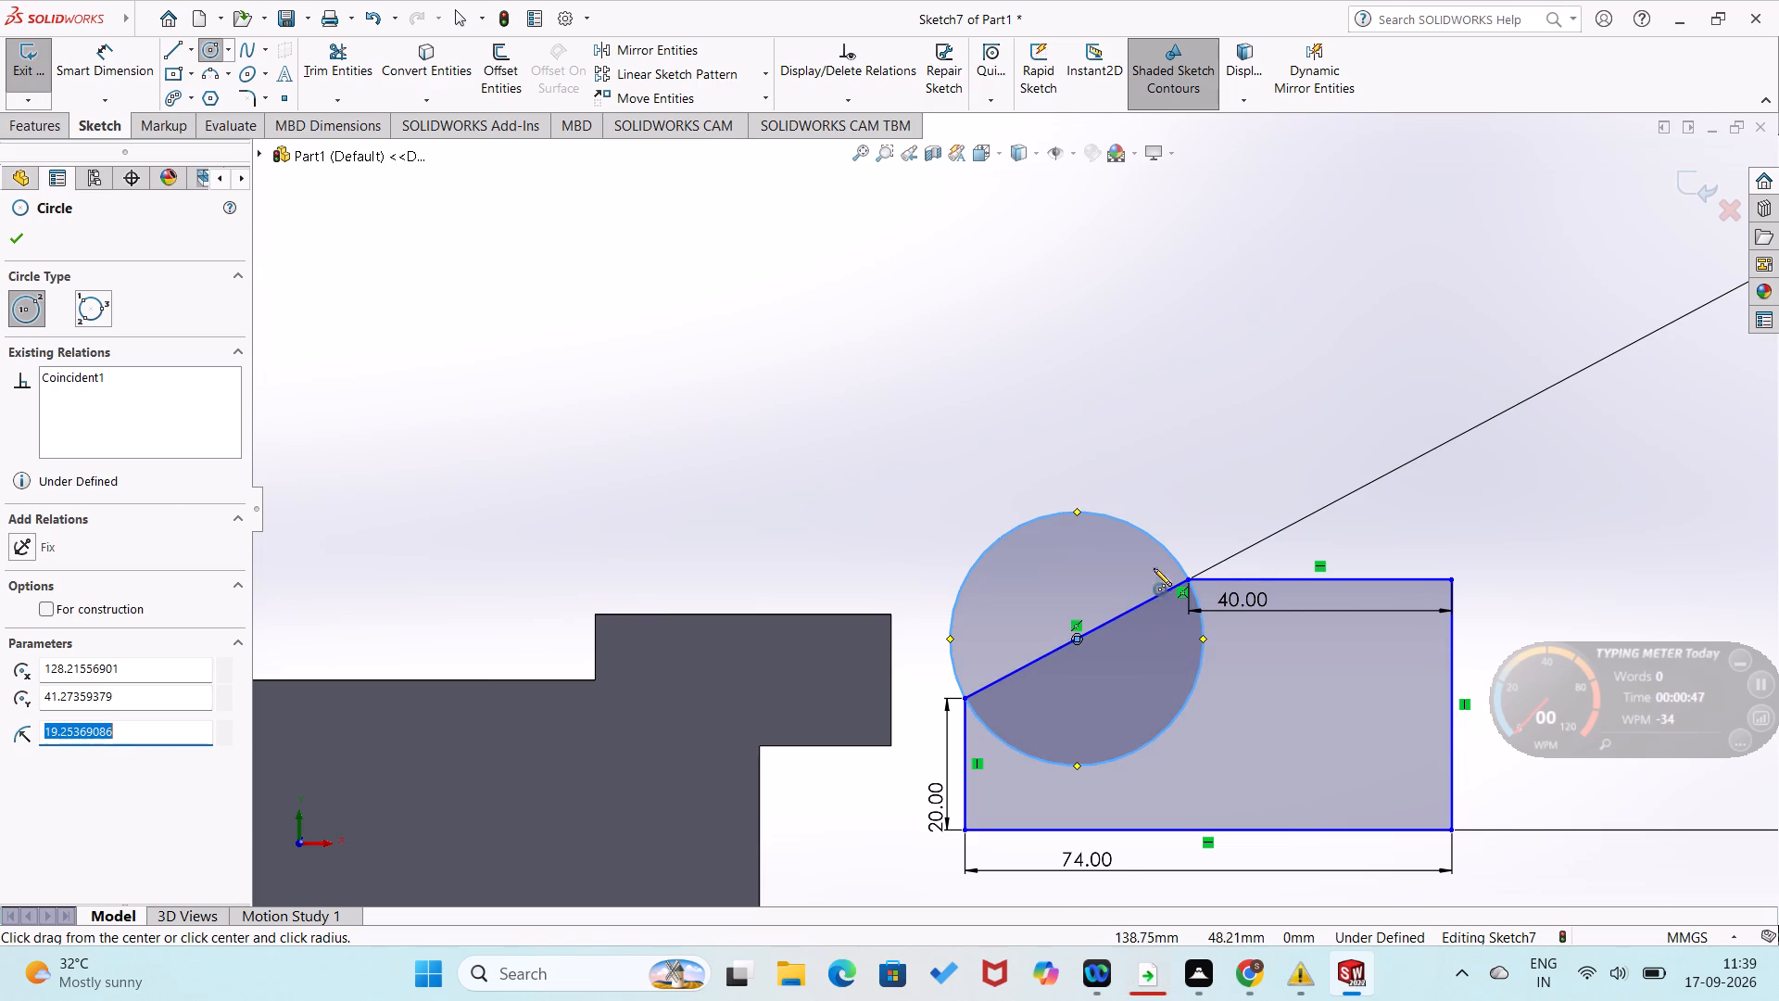
right_click(1198, 464)
click(1224, 482)
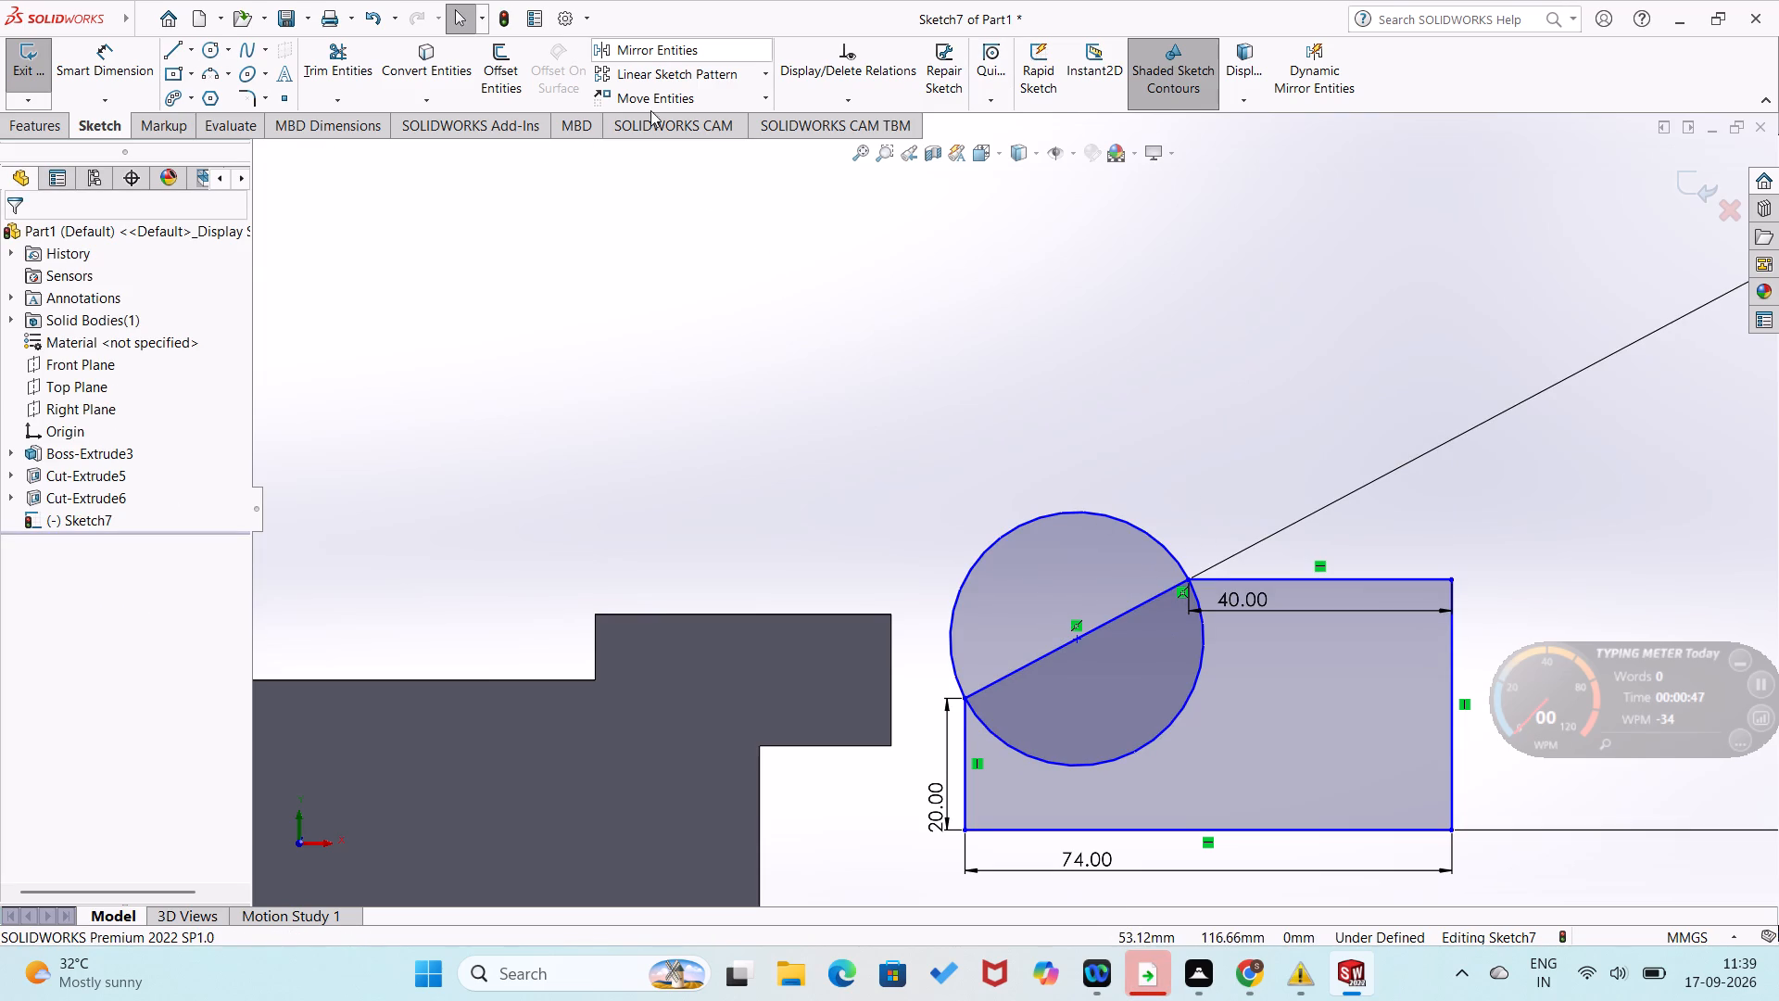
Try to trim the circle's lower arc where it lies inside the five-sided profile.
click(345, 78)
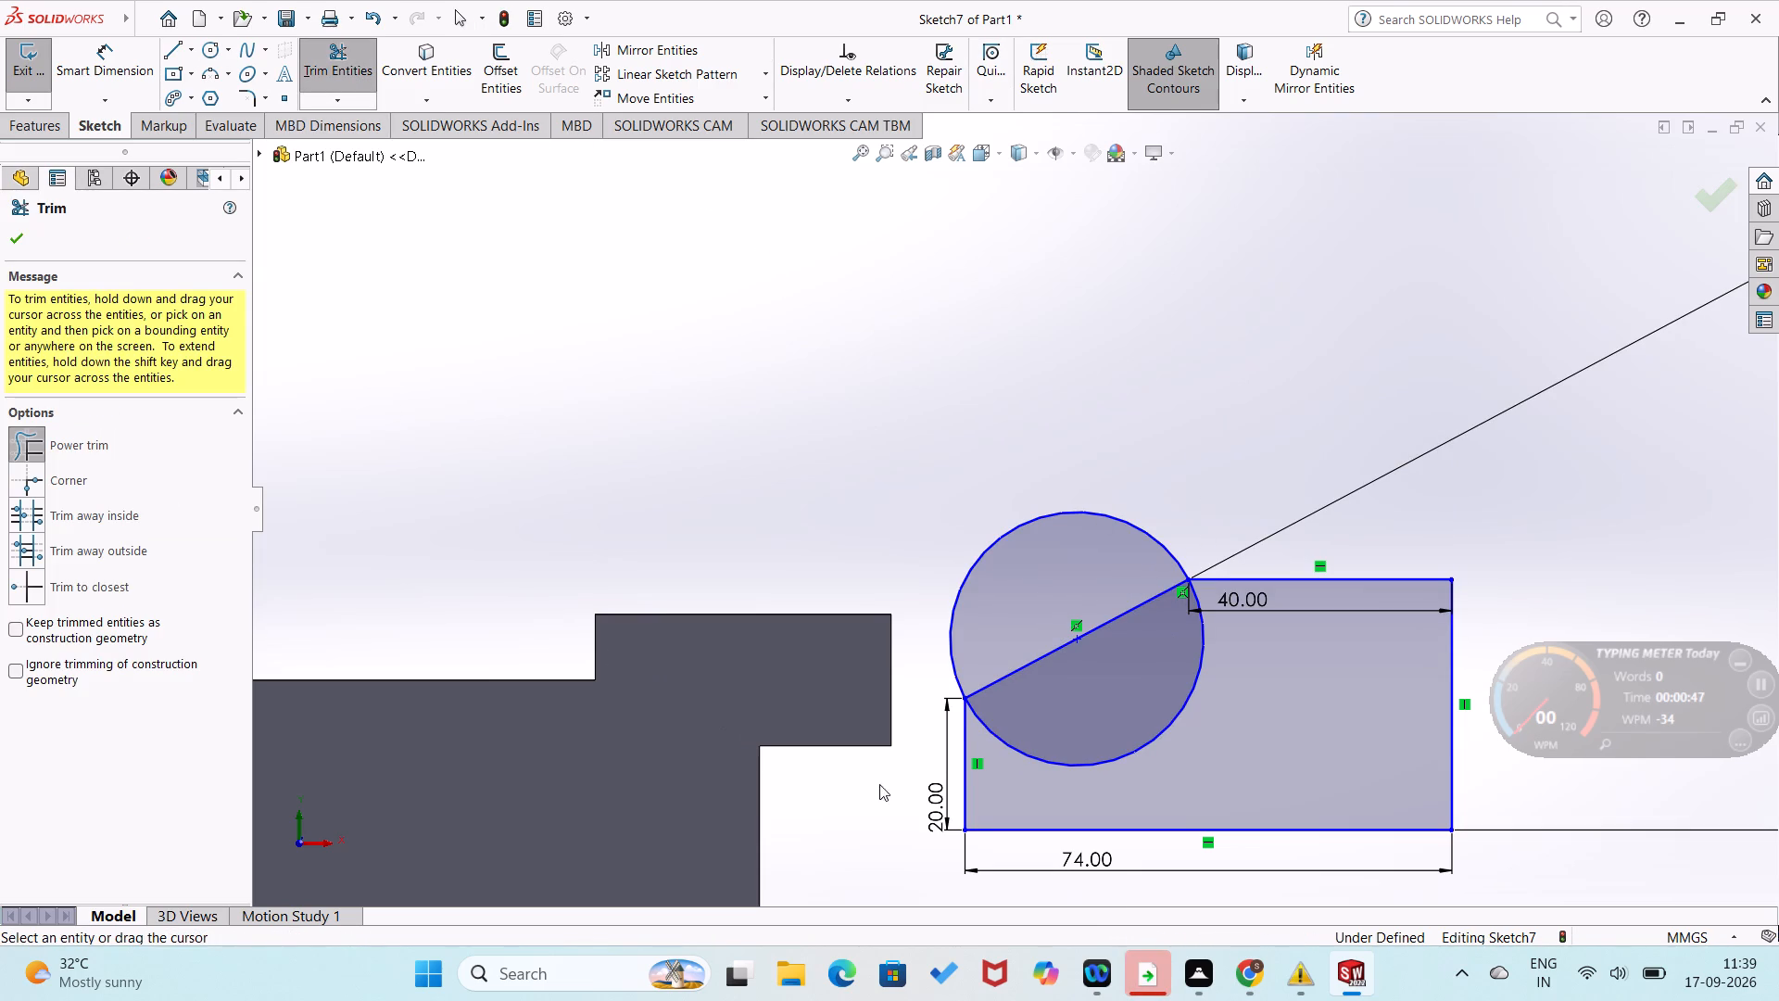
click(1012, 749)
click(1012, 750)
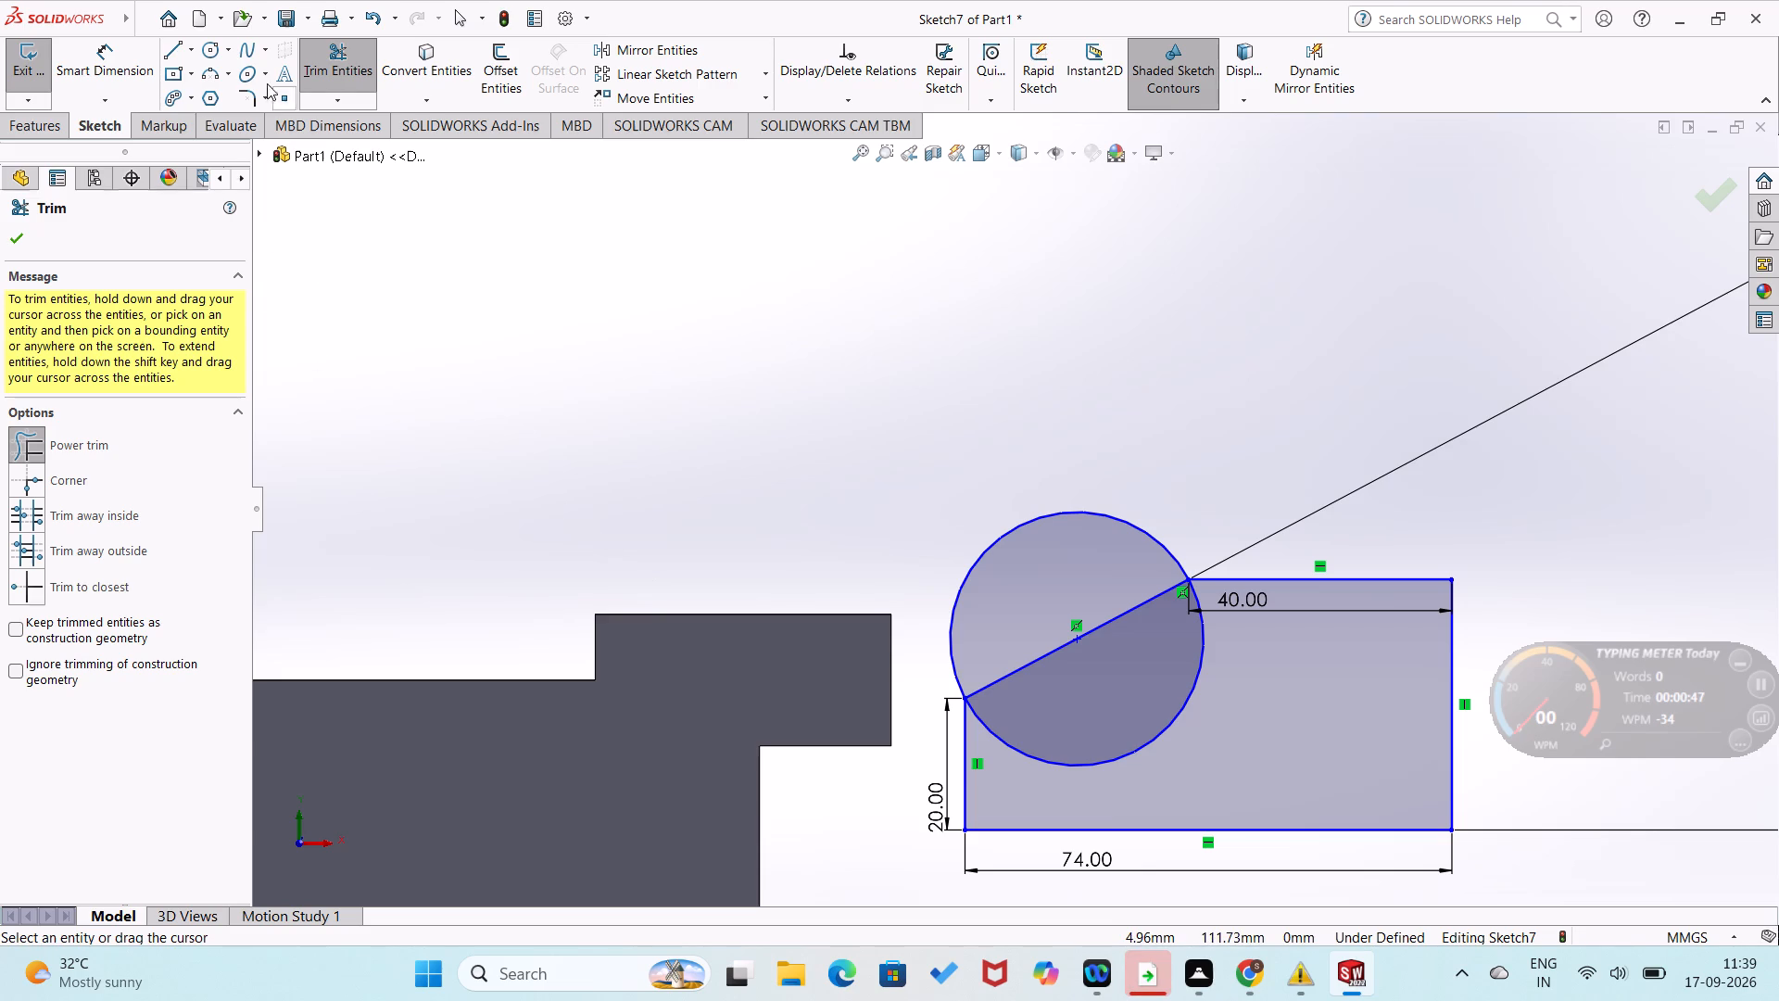
Sketch five small corner rectangles, each about 4 × 2.5 mm, in a row just above the profile's base, starting near its left edge.
click(179, 70)
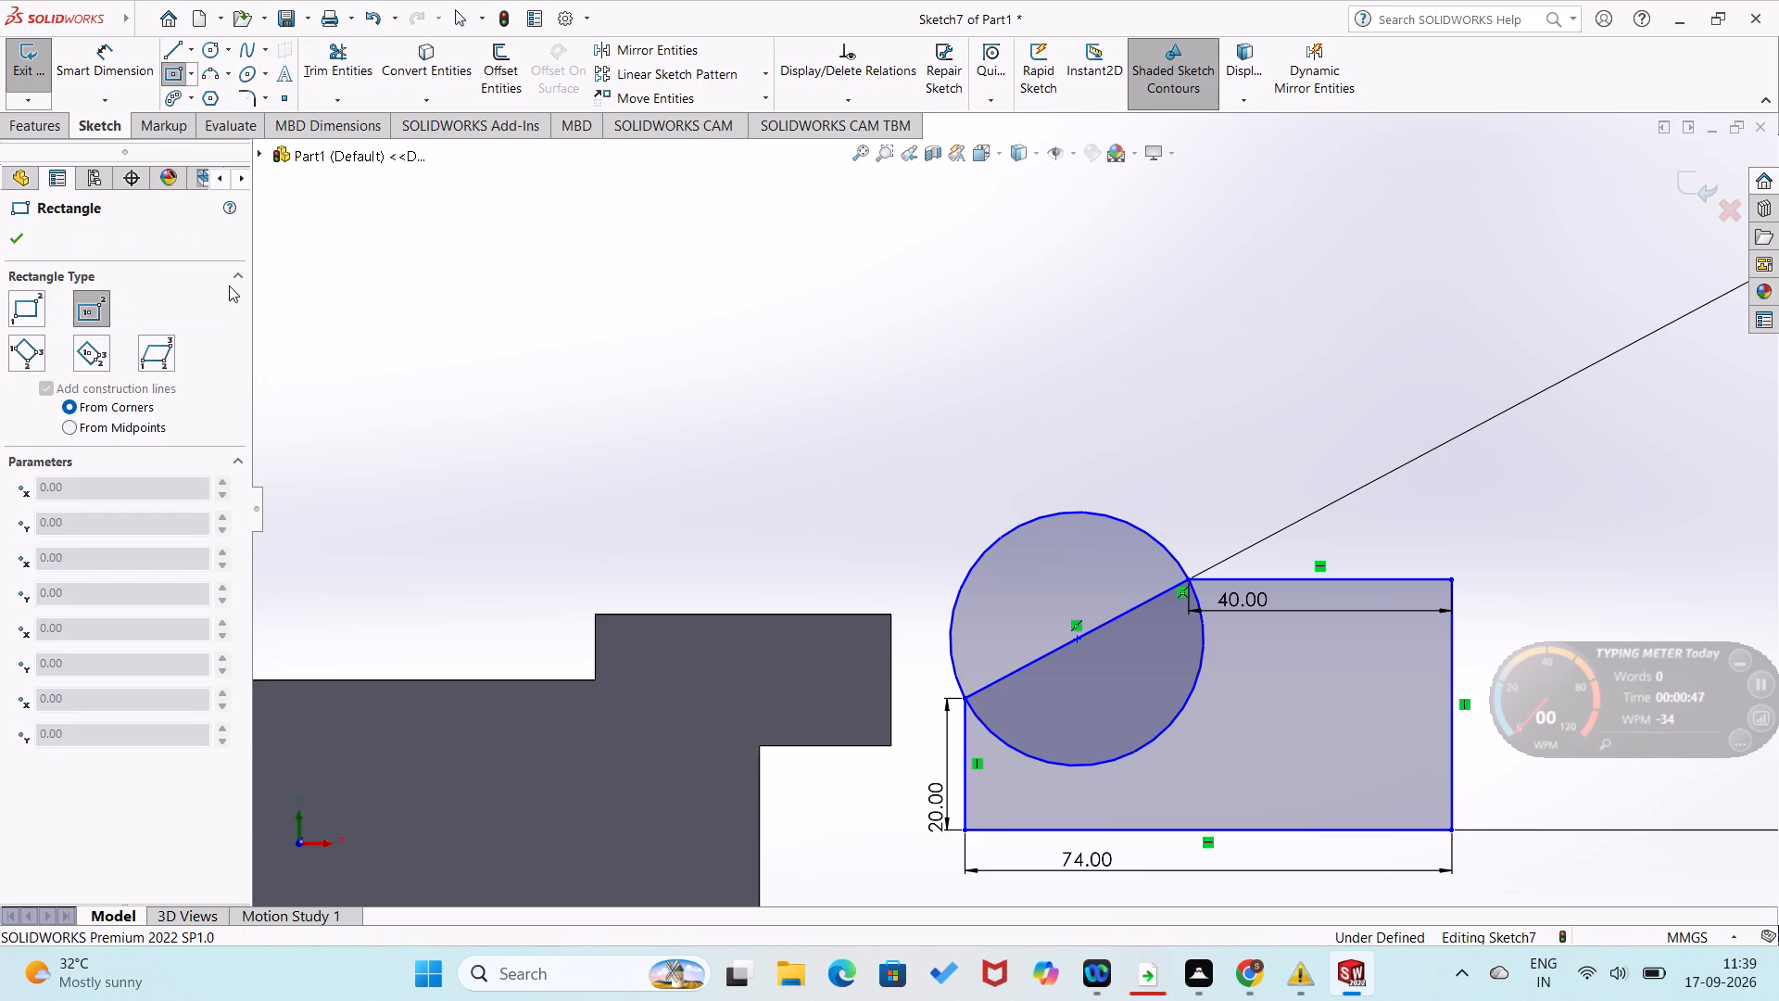
click(29, 314)
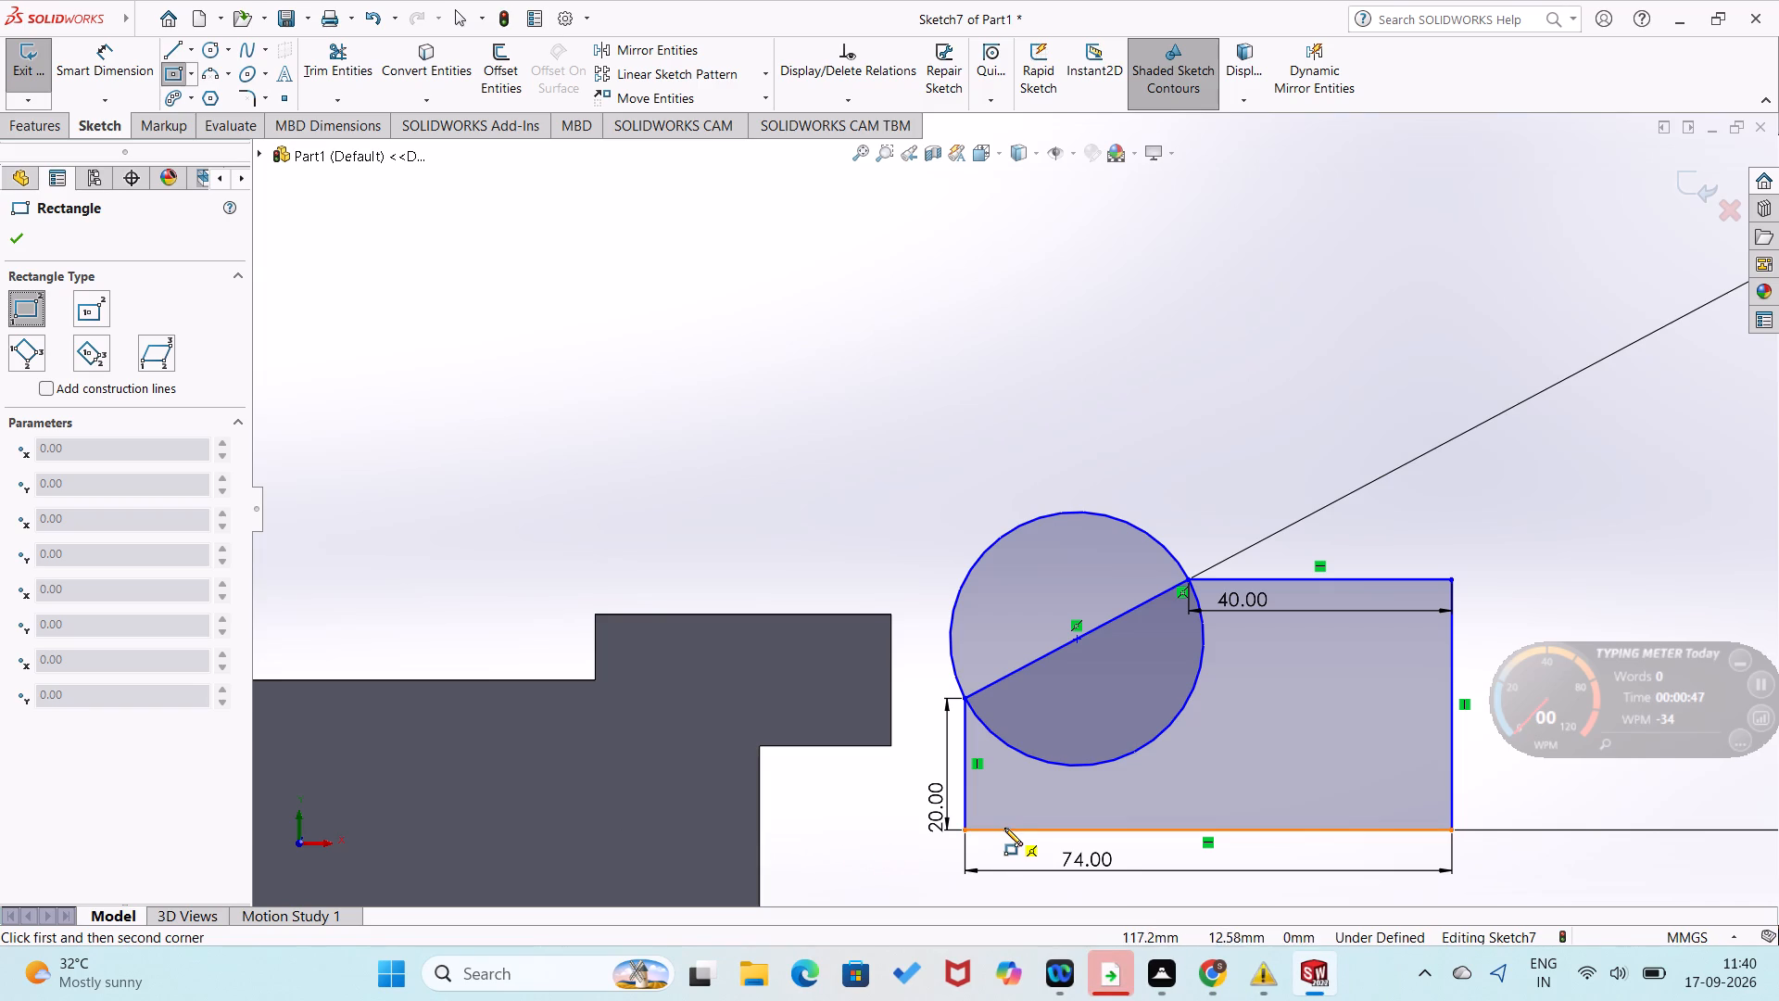
click(984, 817)
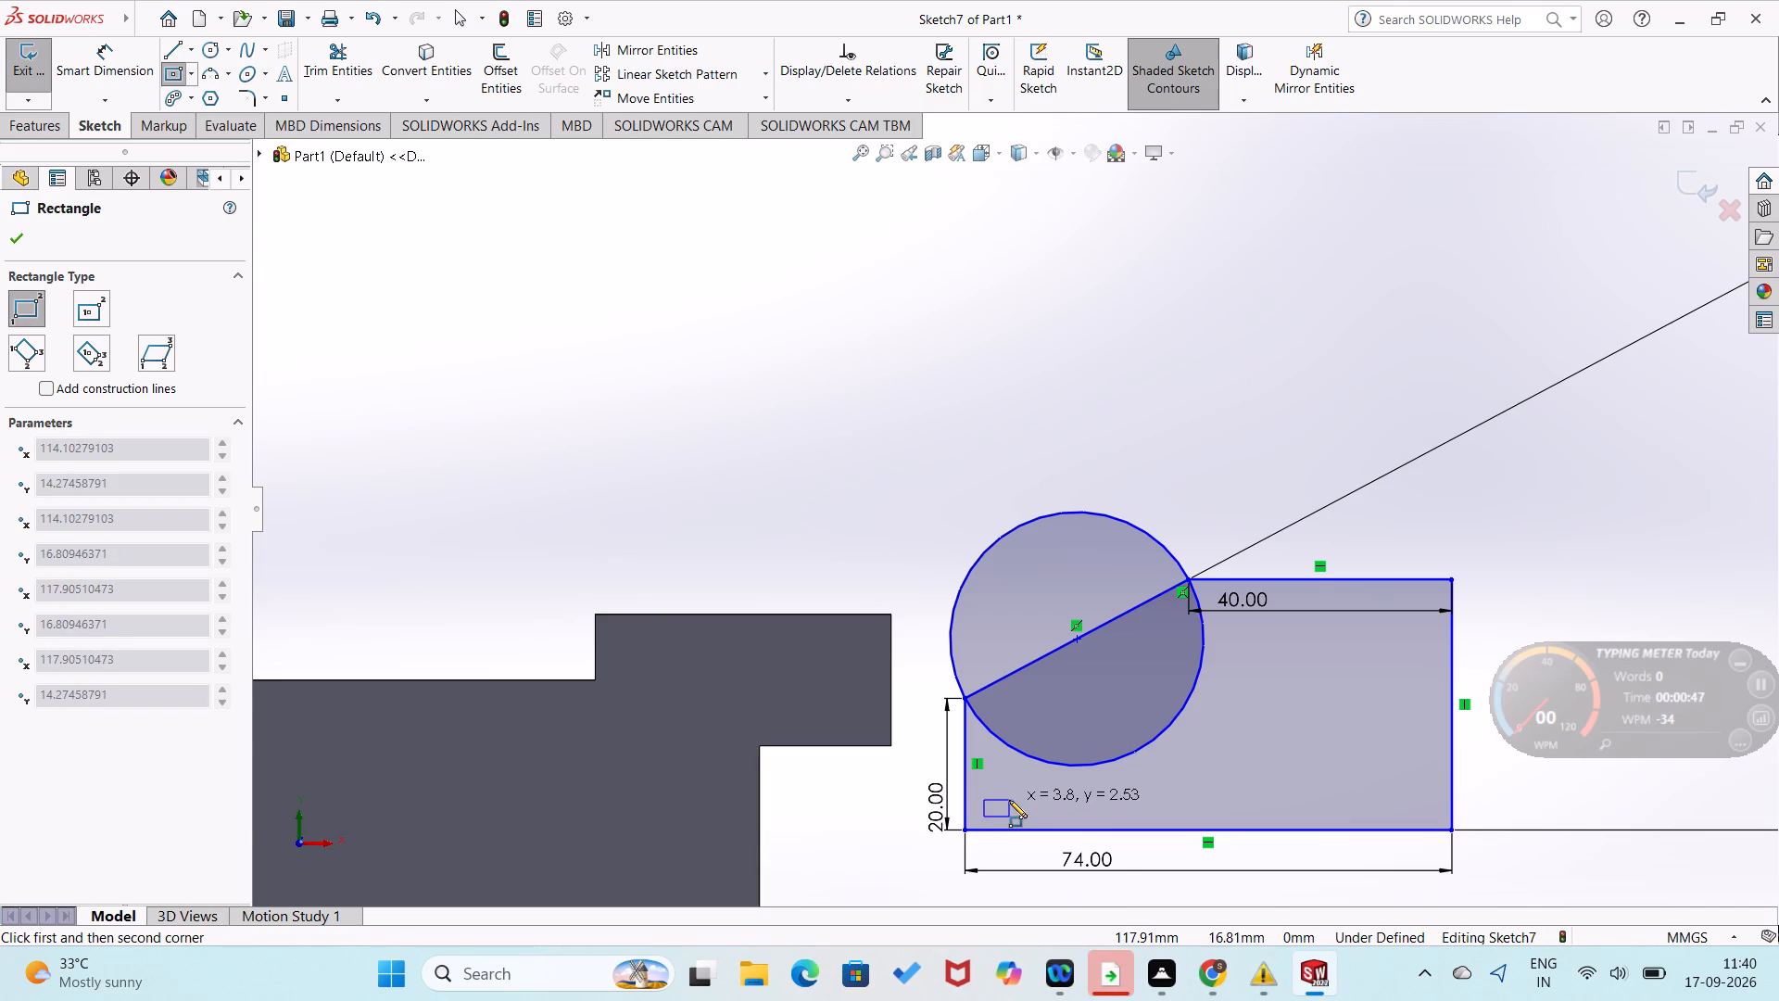
click(1010, 800)
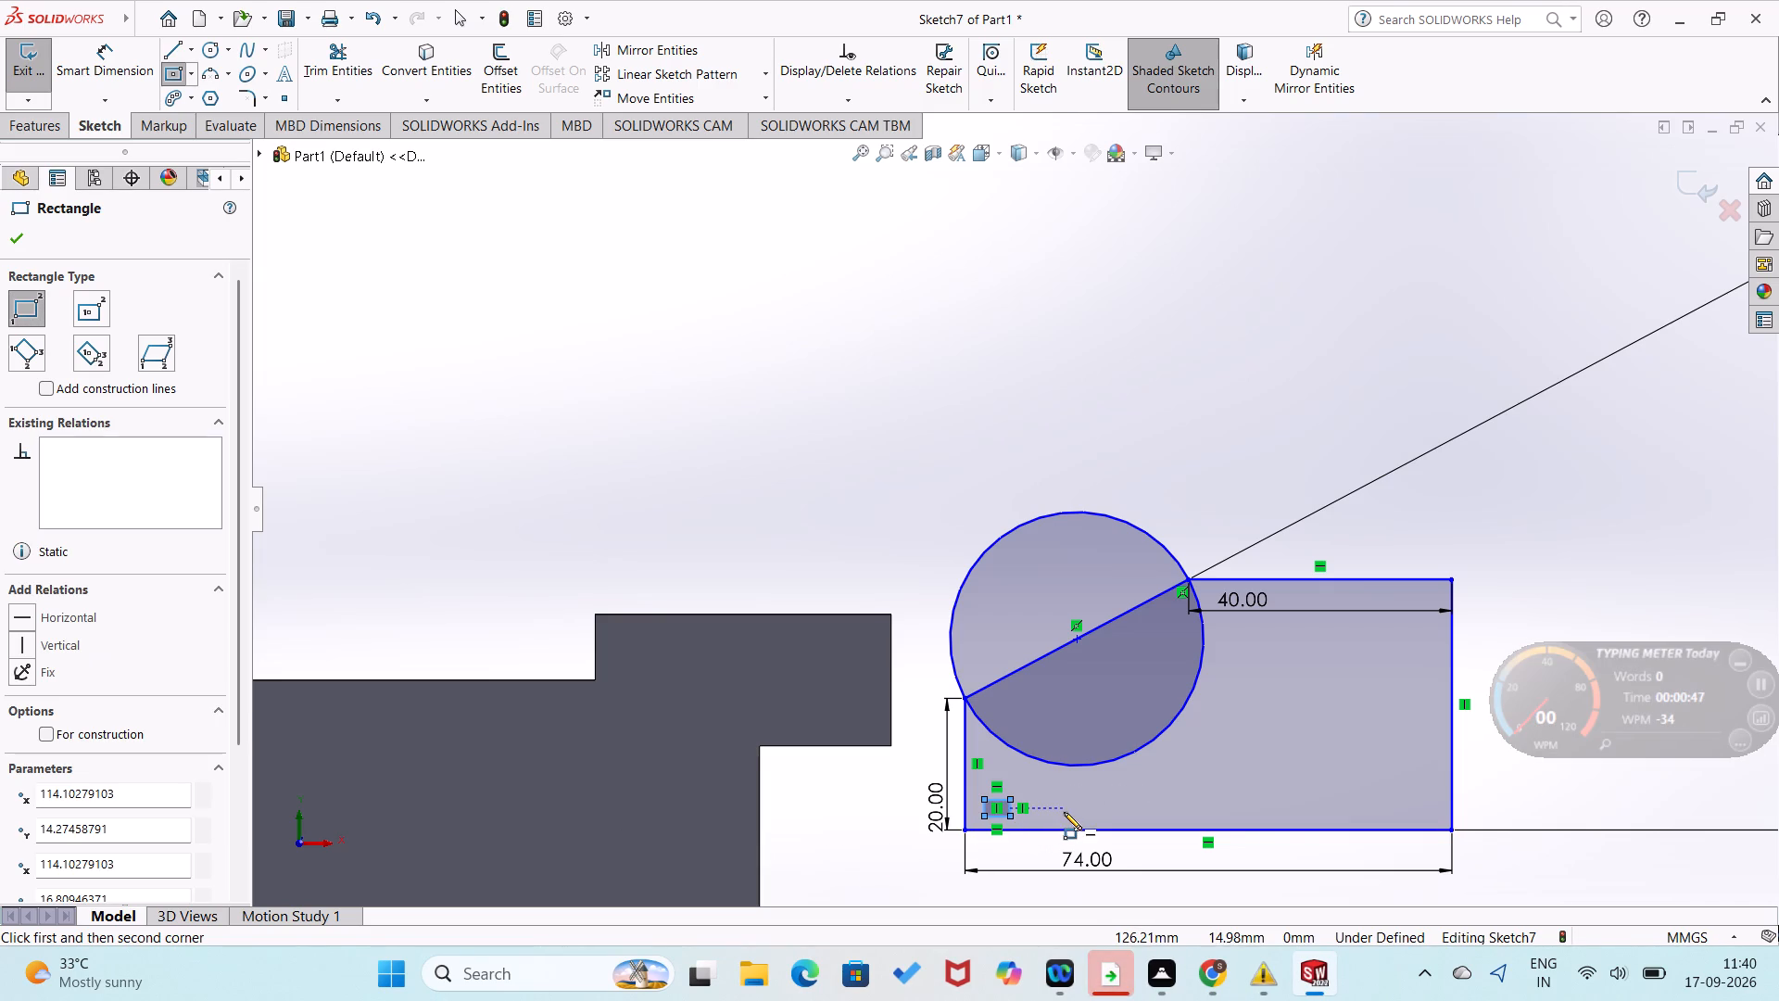
click(1040, 821)
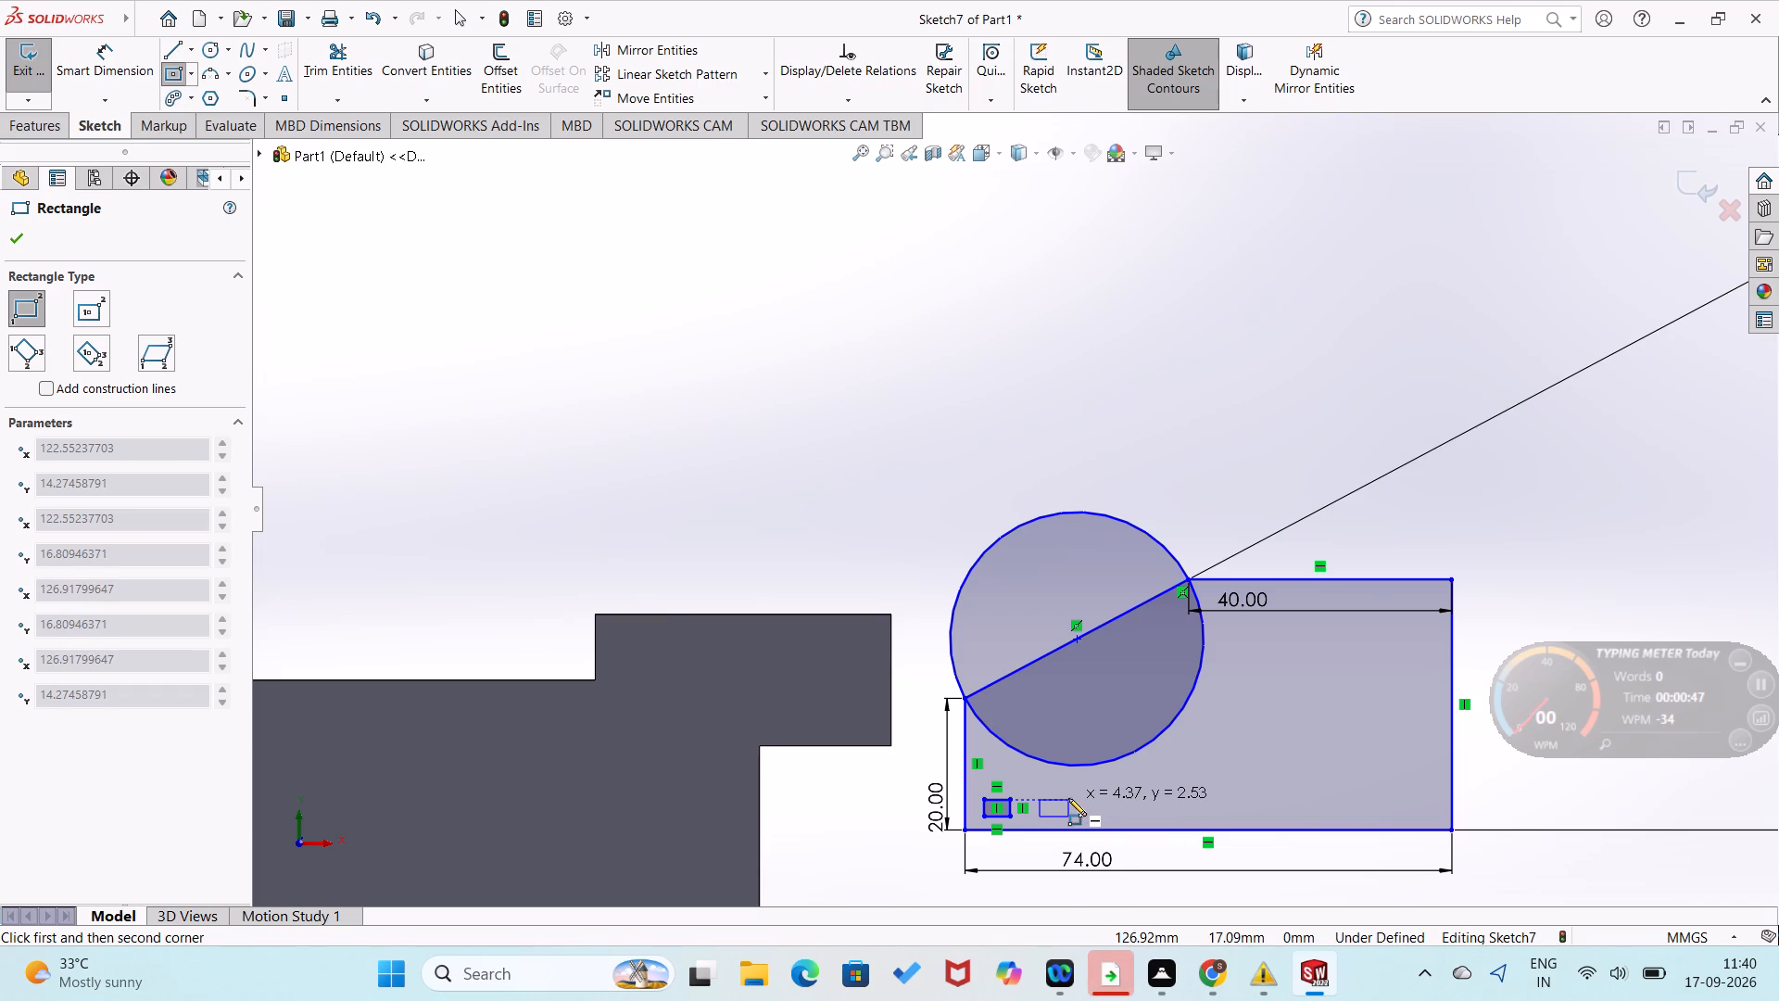
click(1068, 798)
click(1091, 818)
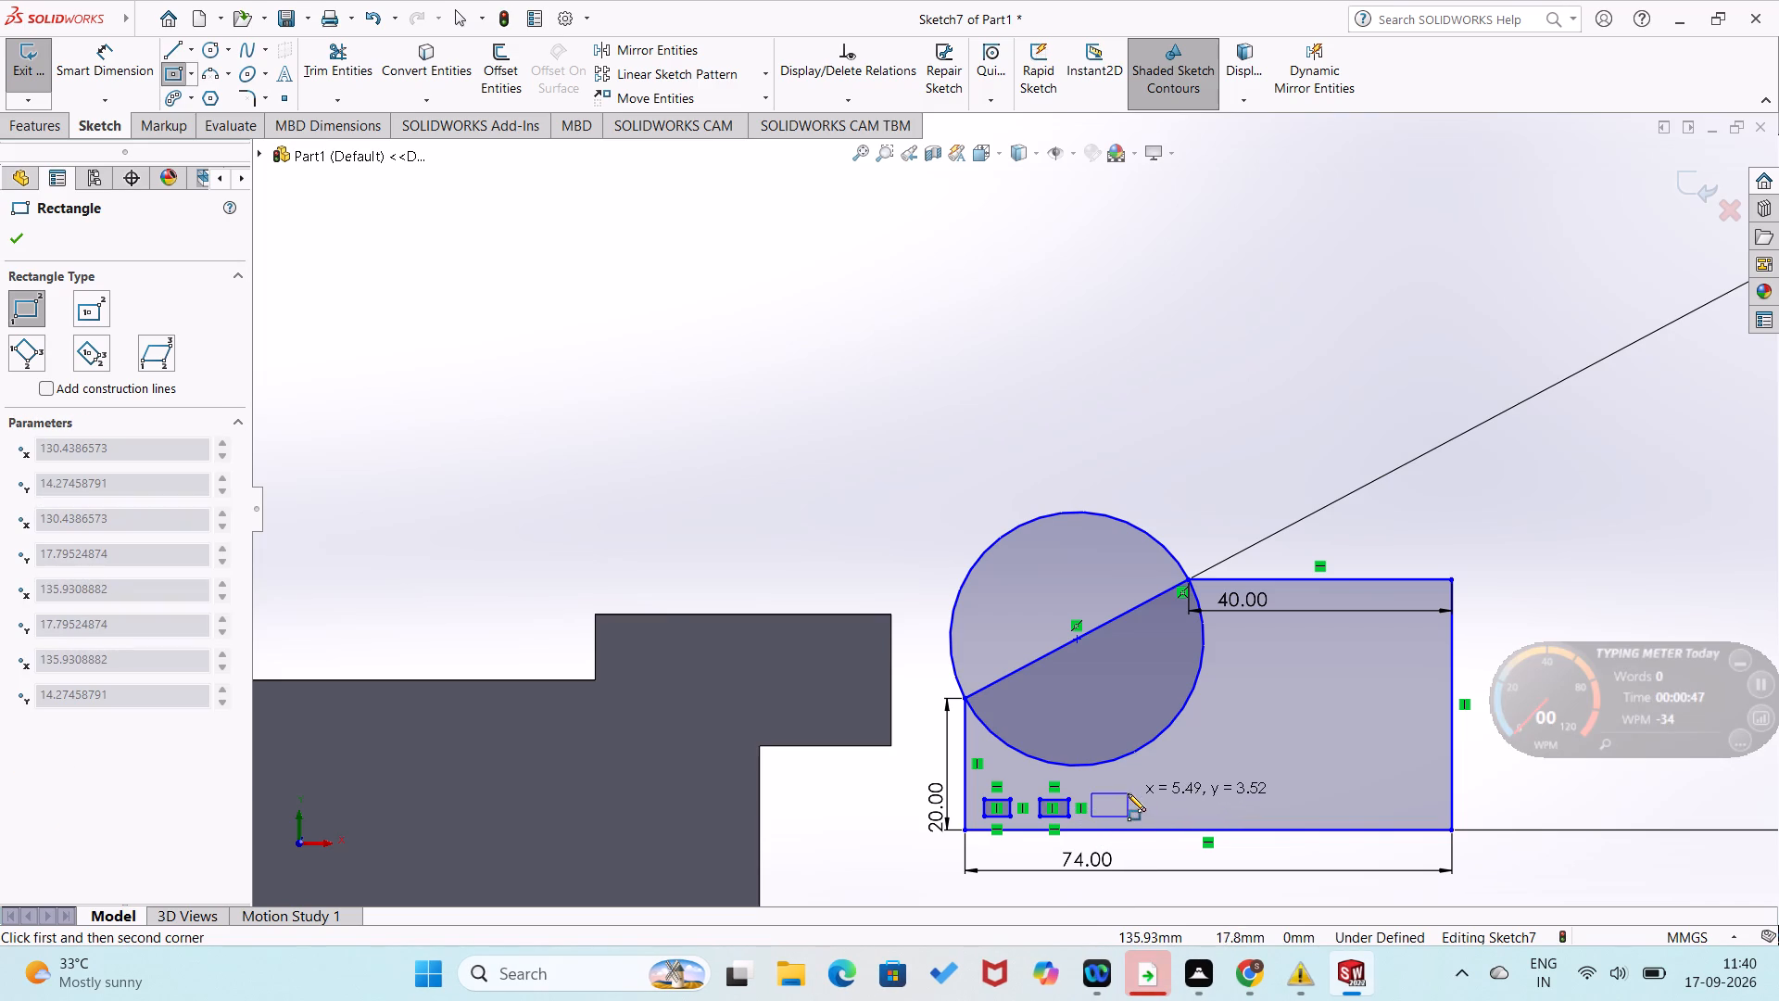
click(1122, 802)
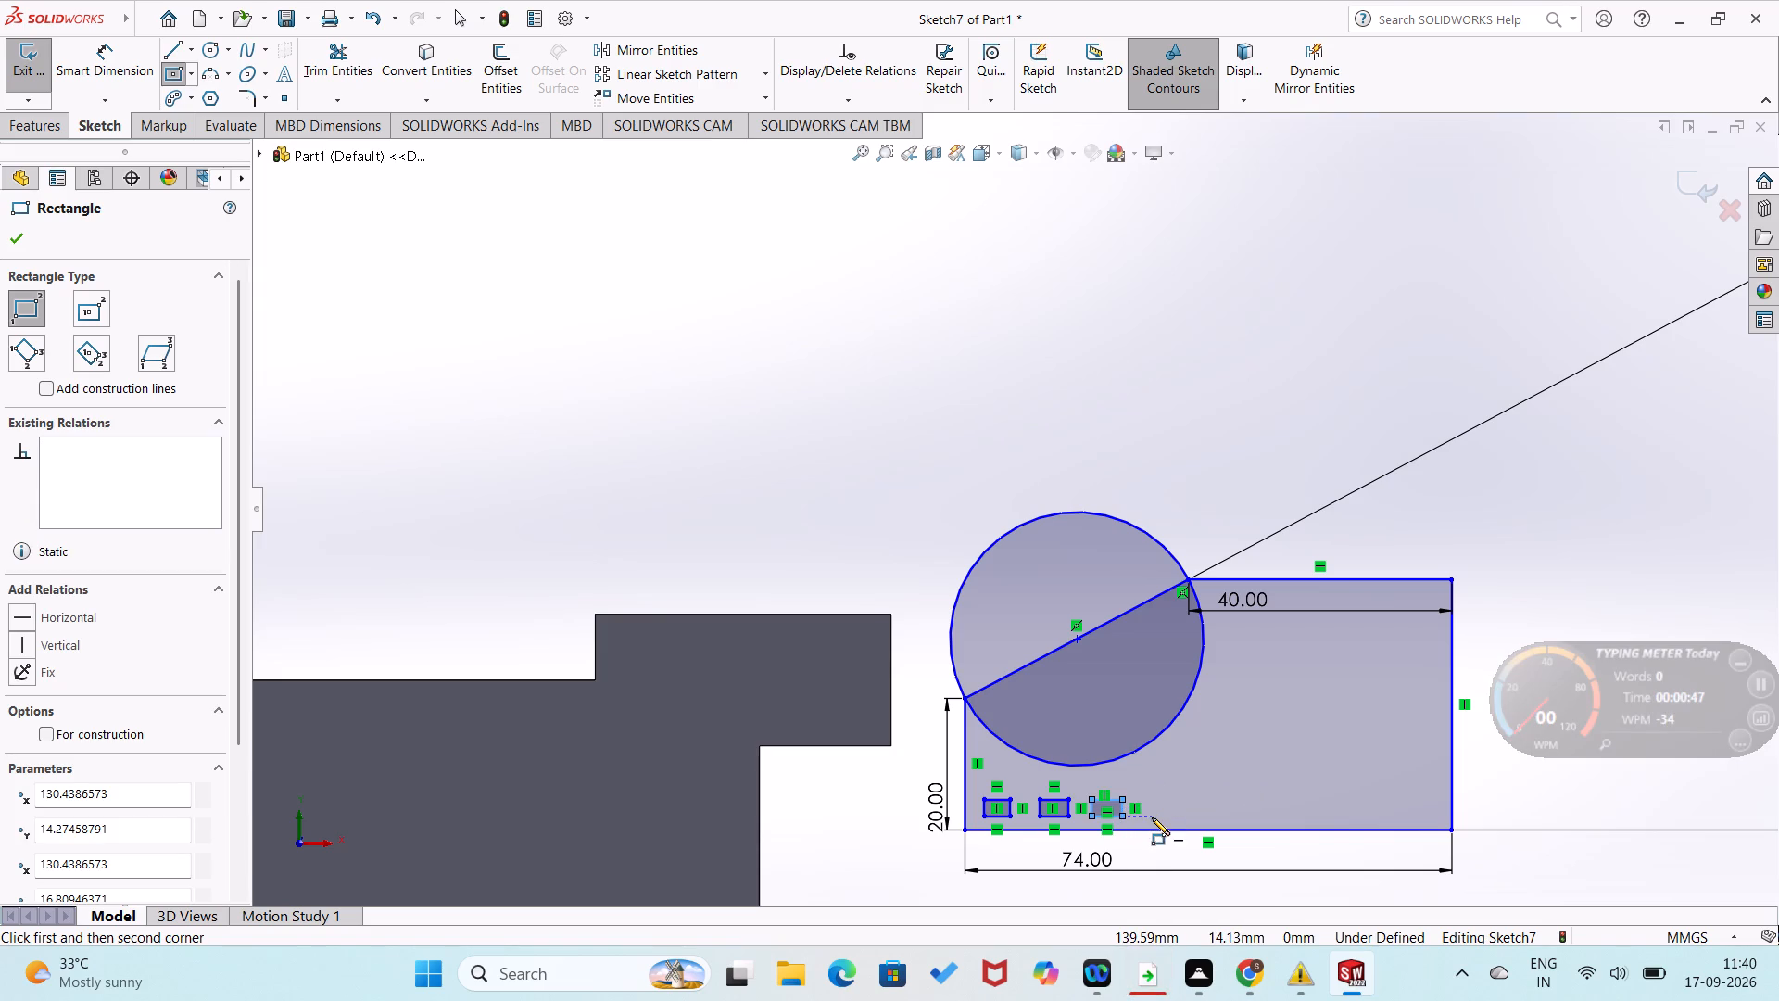
click(1152, 817)
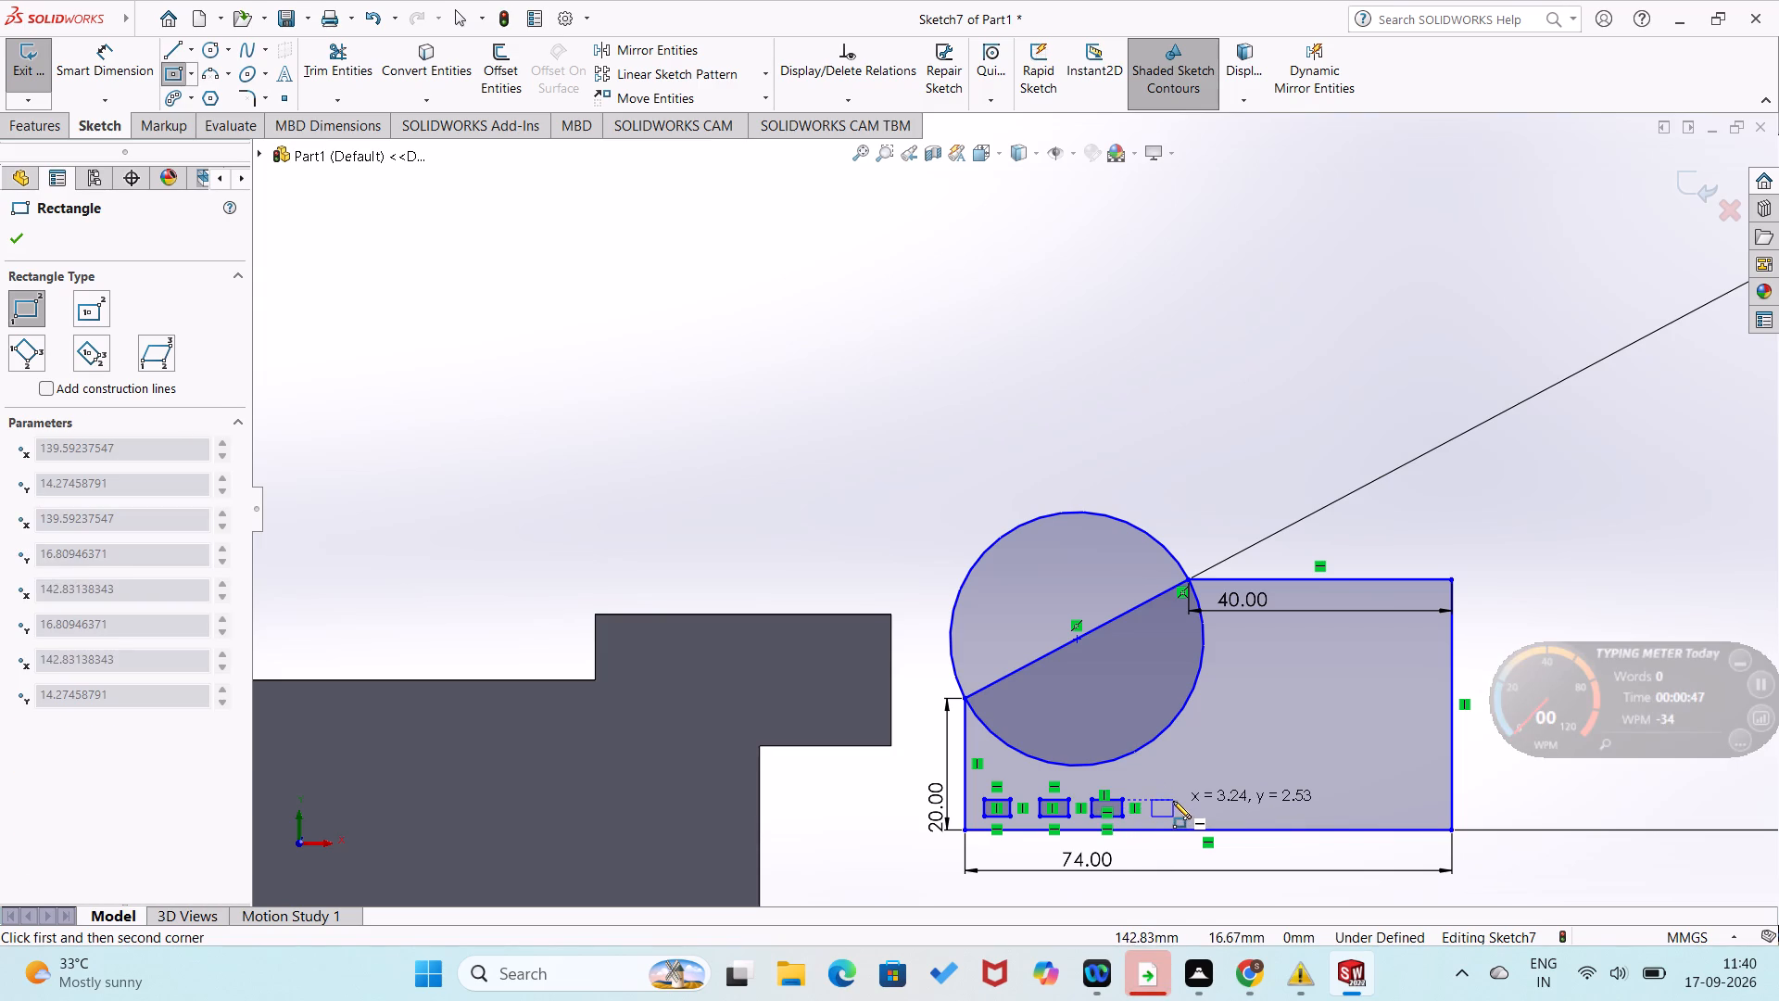
click(1178, 800)
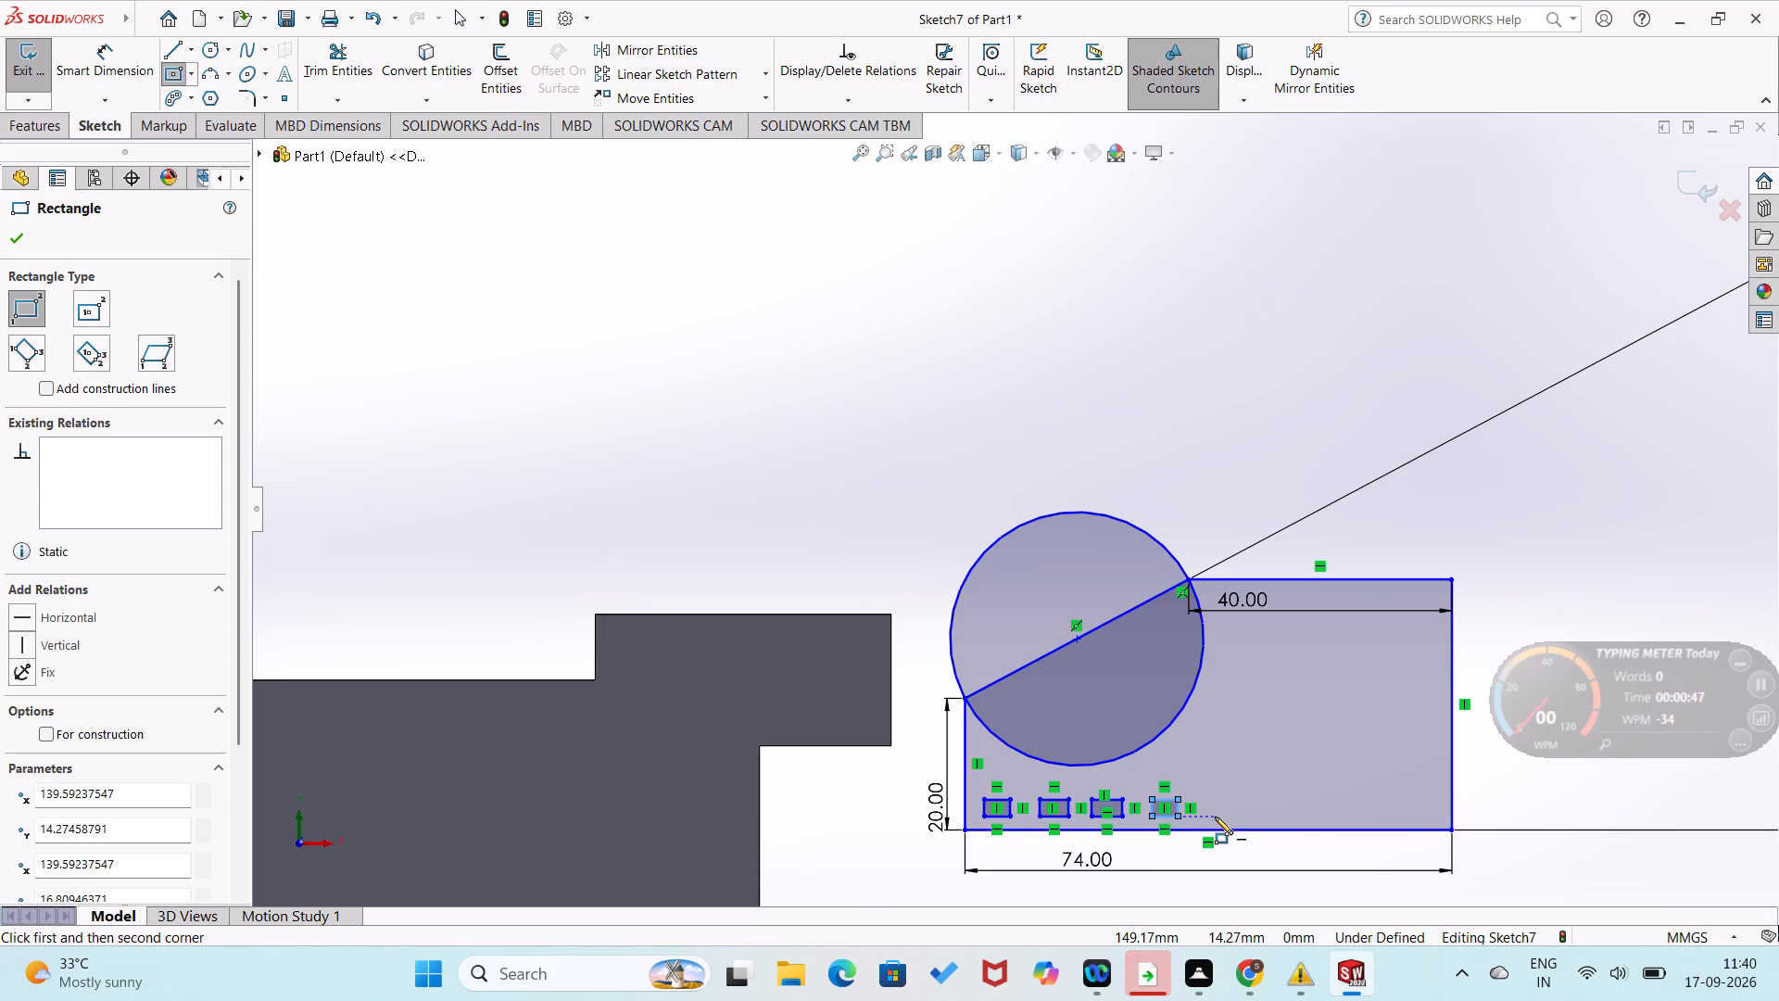
click(1215, 817)
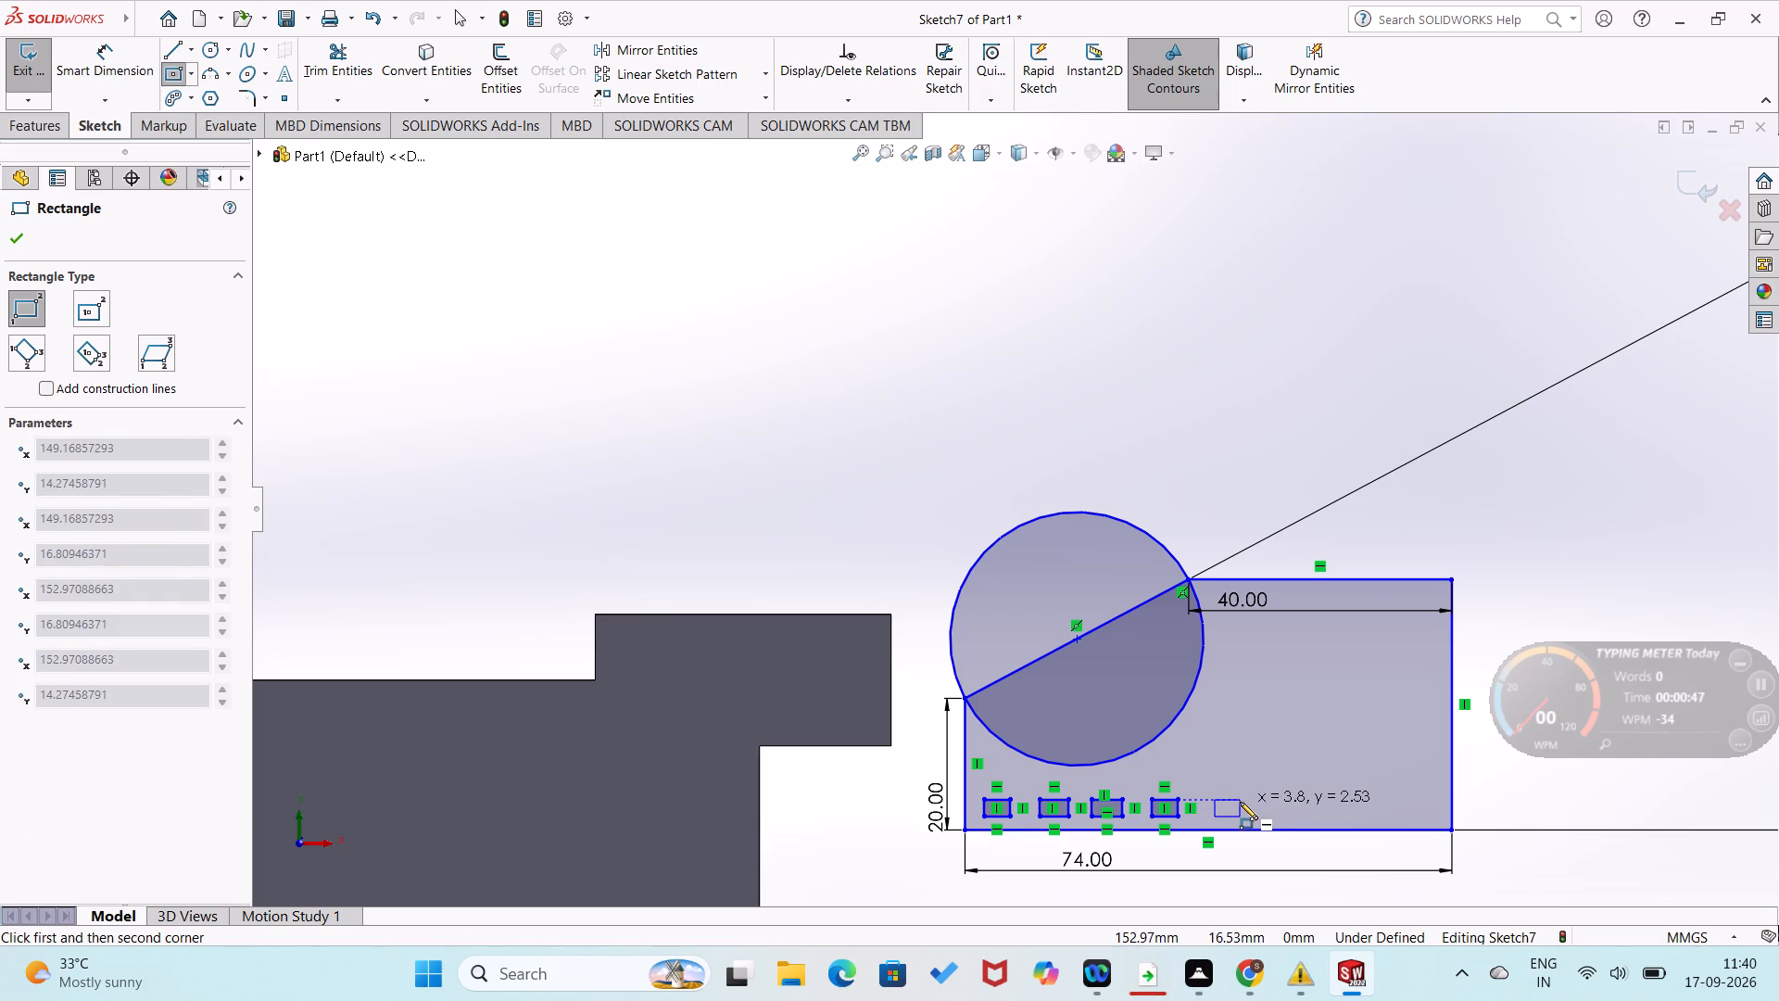
click(1240, 802)
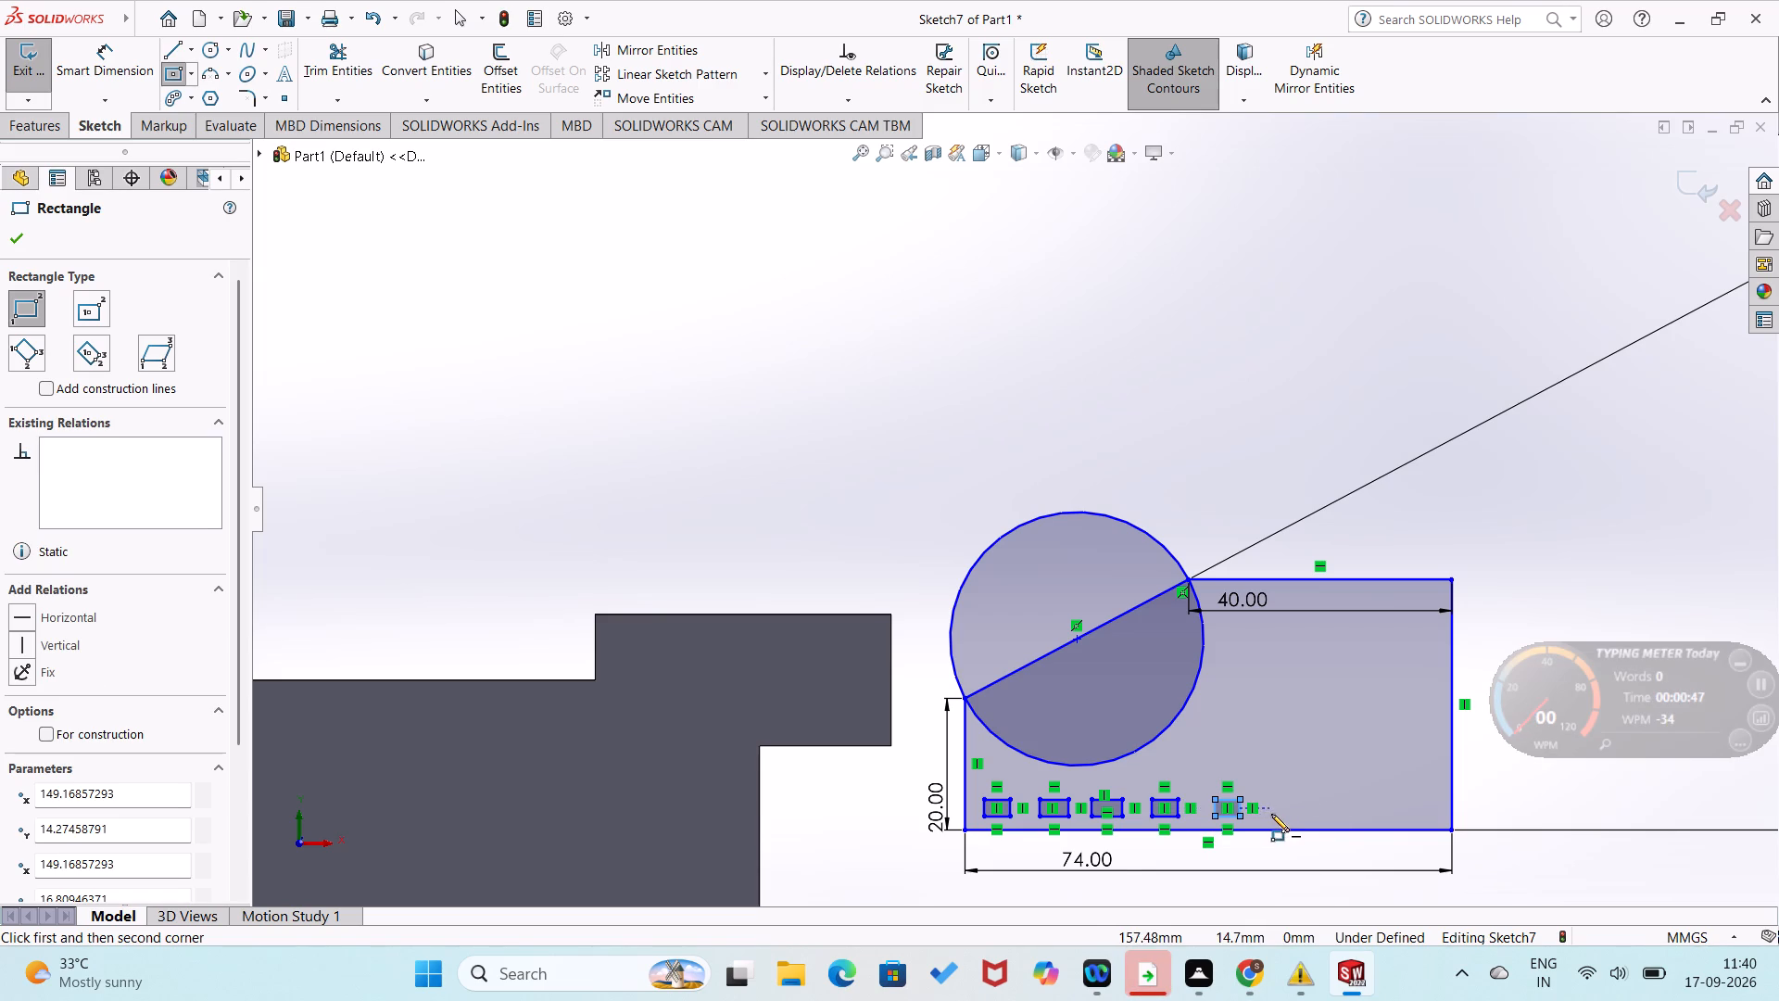
Extend the row above the base with four more corner rectangles, about 3 to 4 mm wide and 2.5 mm high, reaching the right edge.
click(1271, 819)
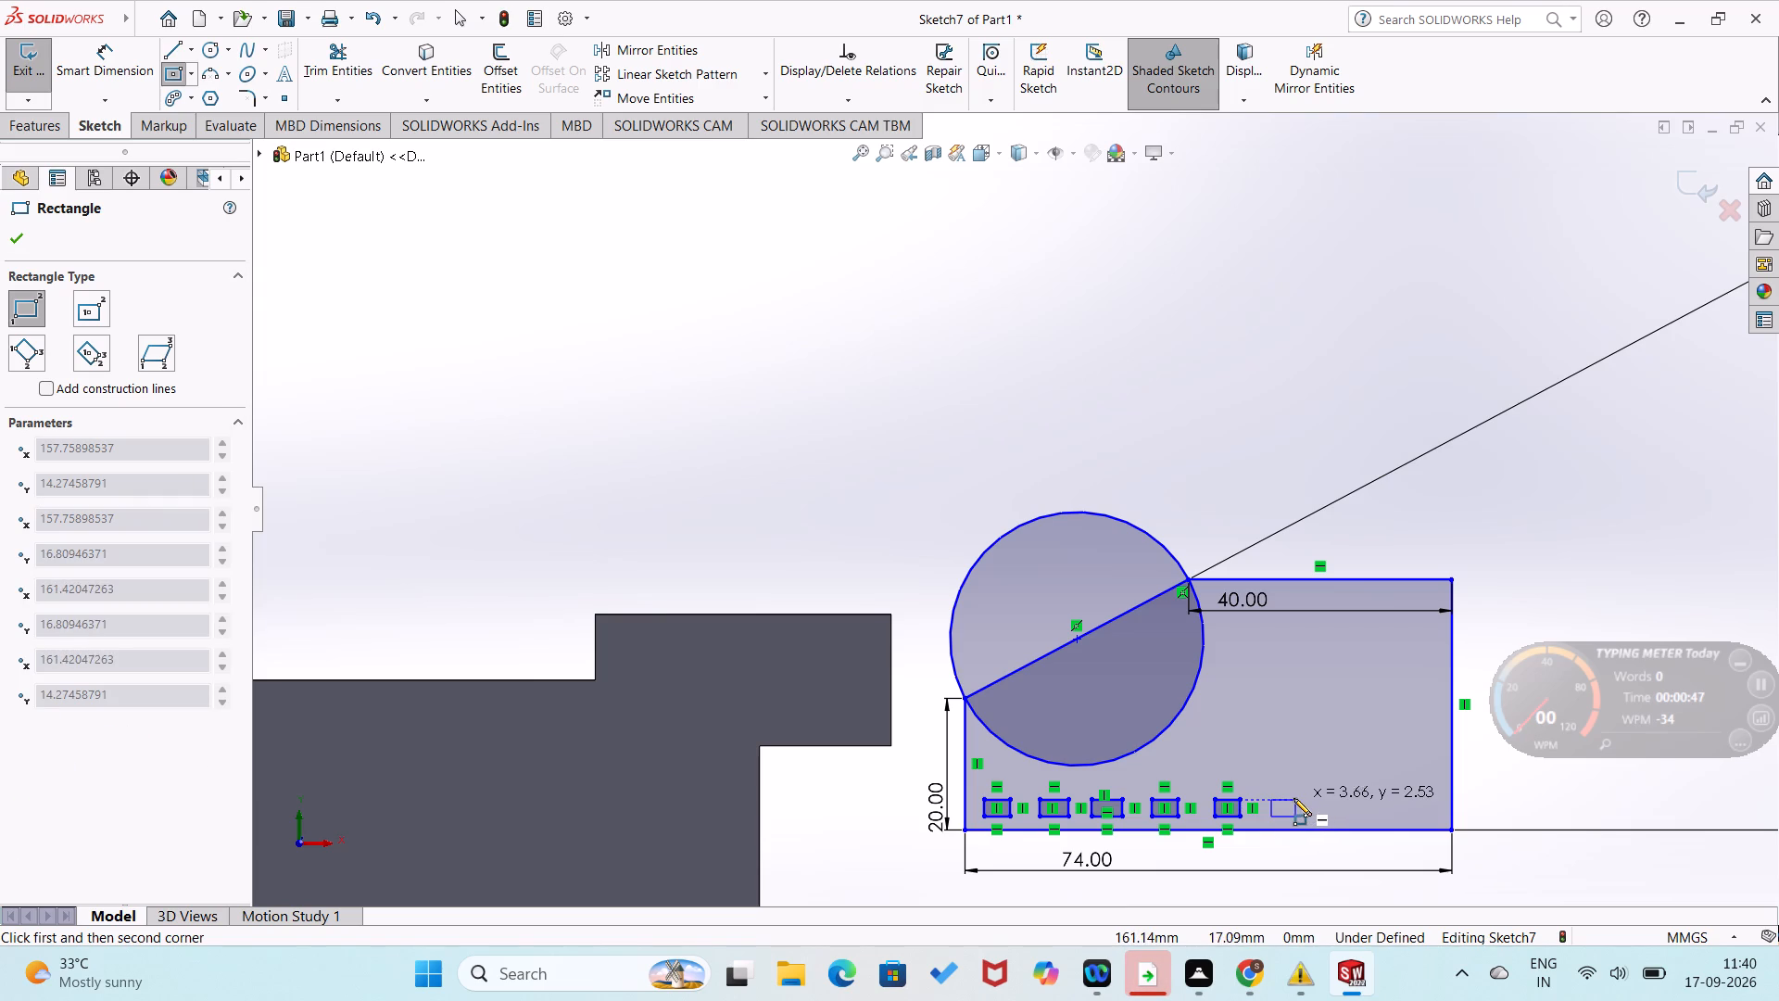
click(1293, 798)
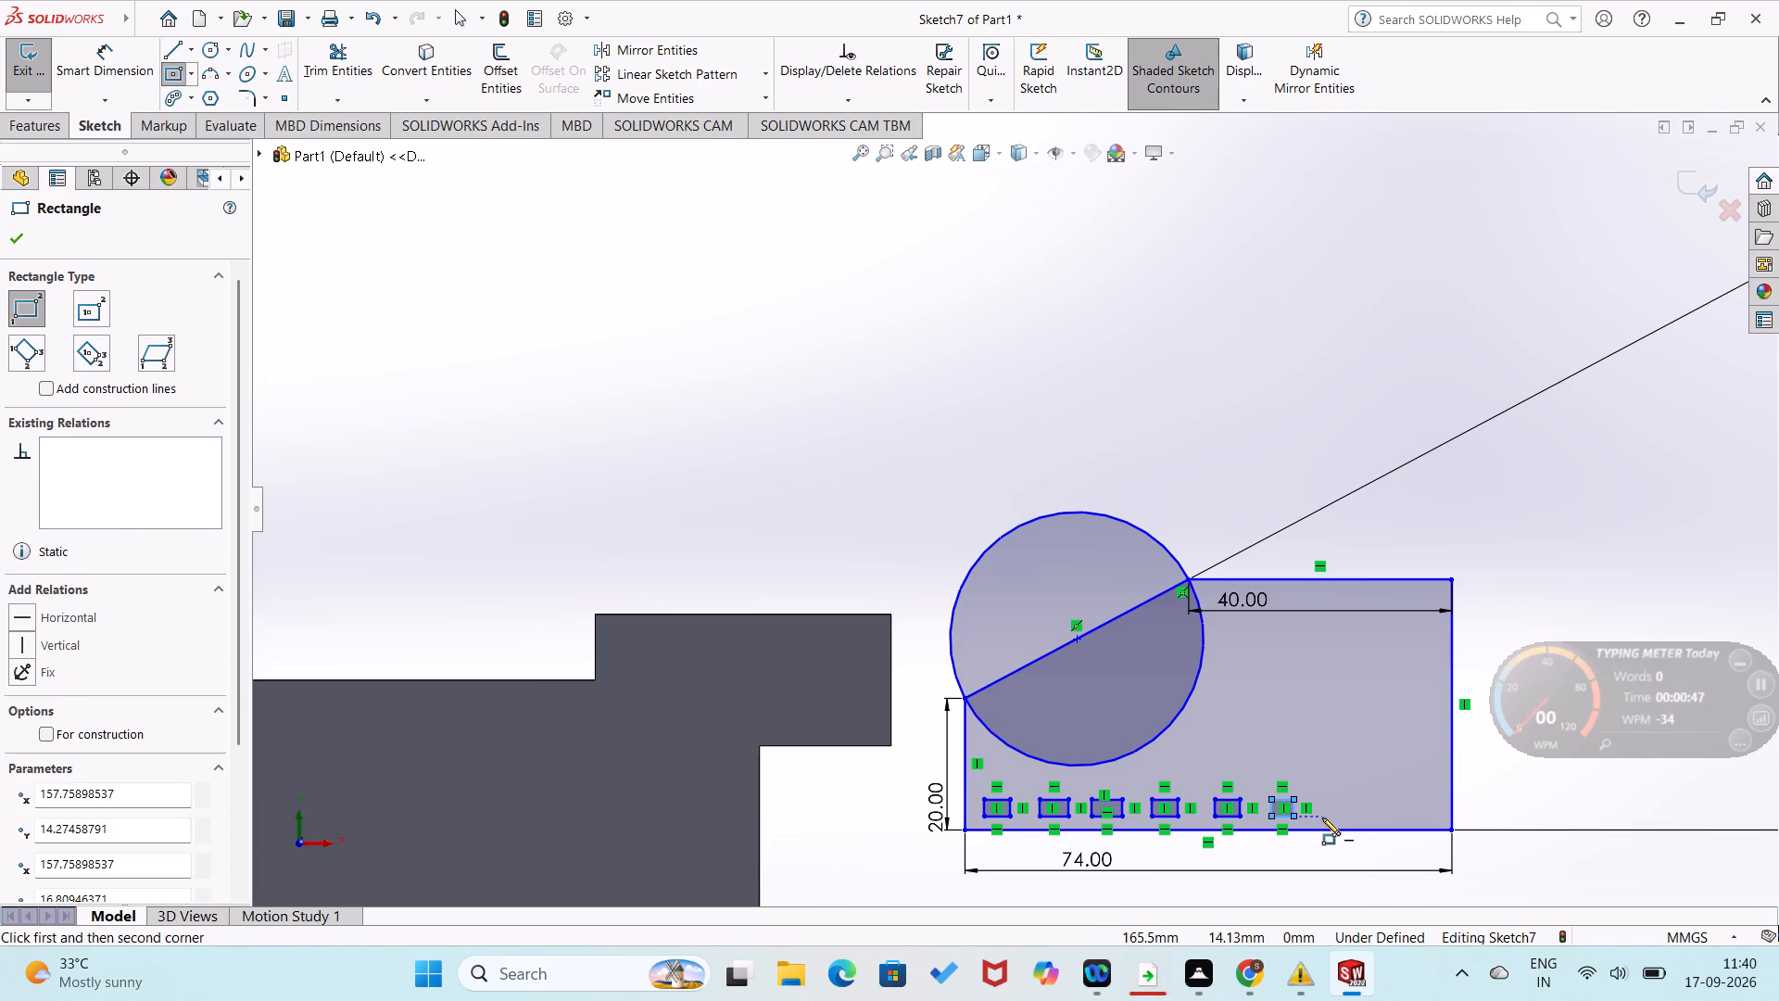
click(1320, 817)
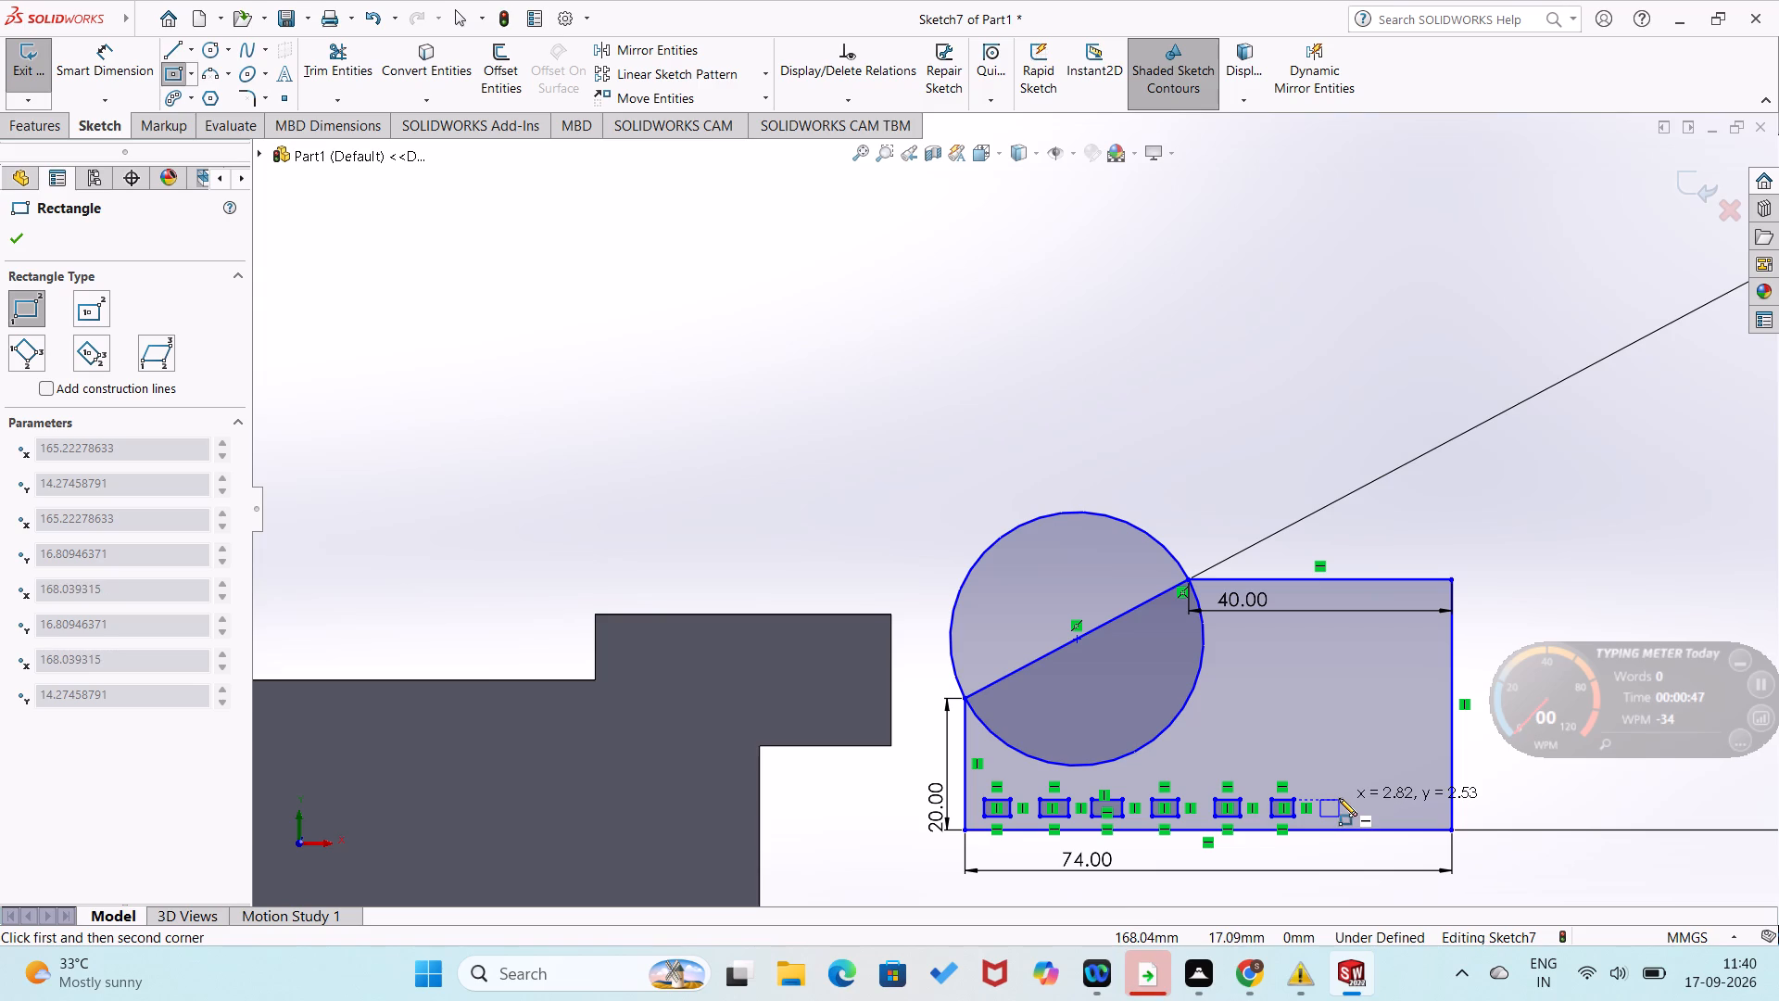
click(1340, 798)
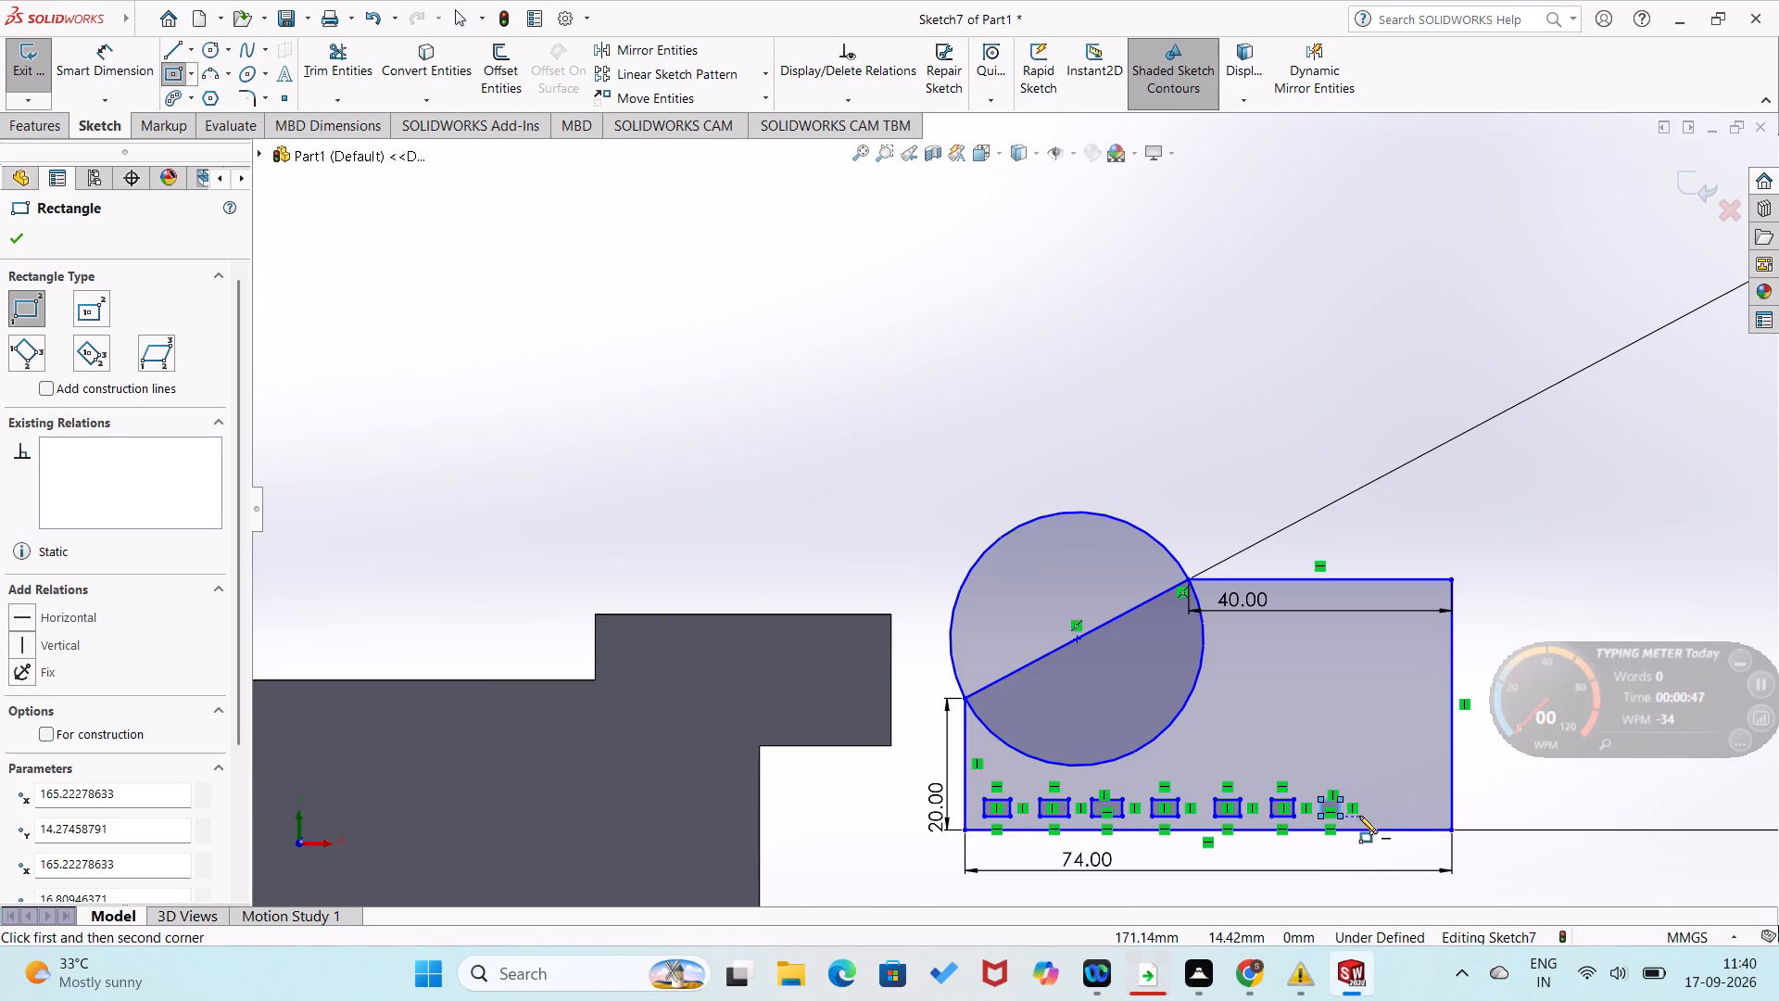
click(1359, 816)
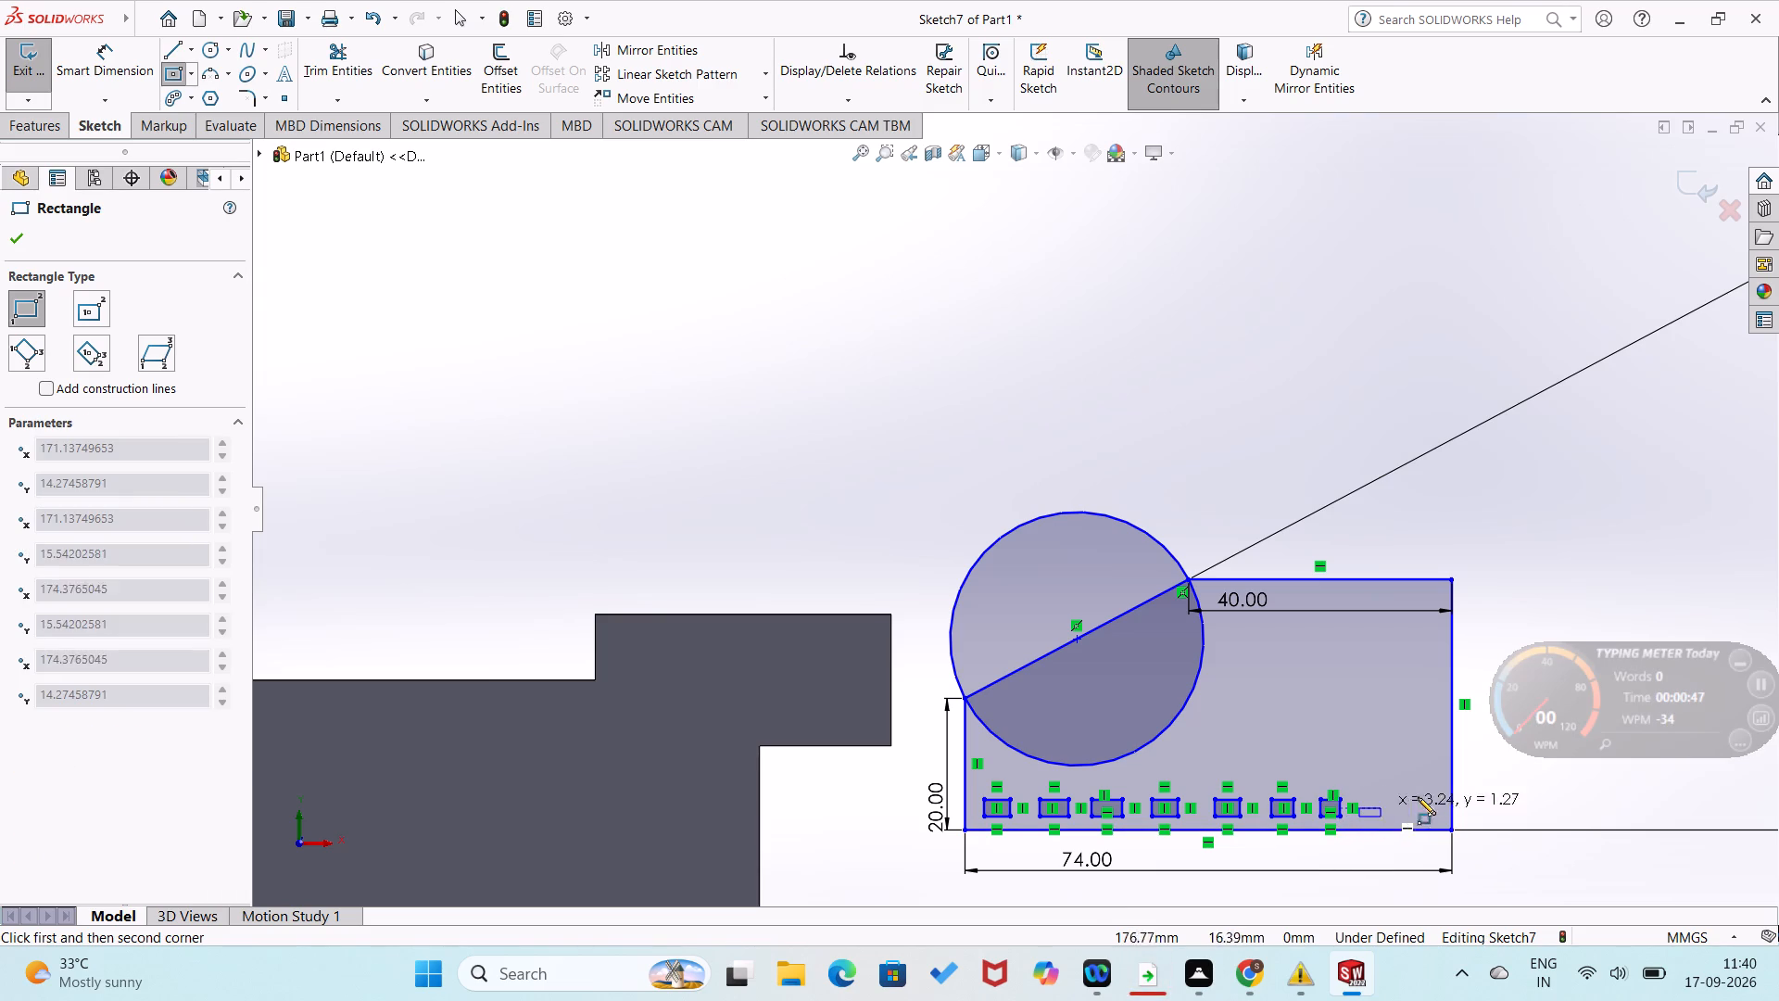
click(1385, 800)
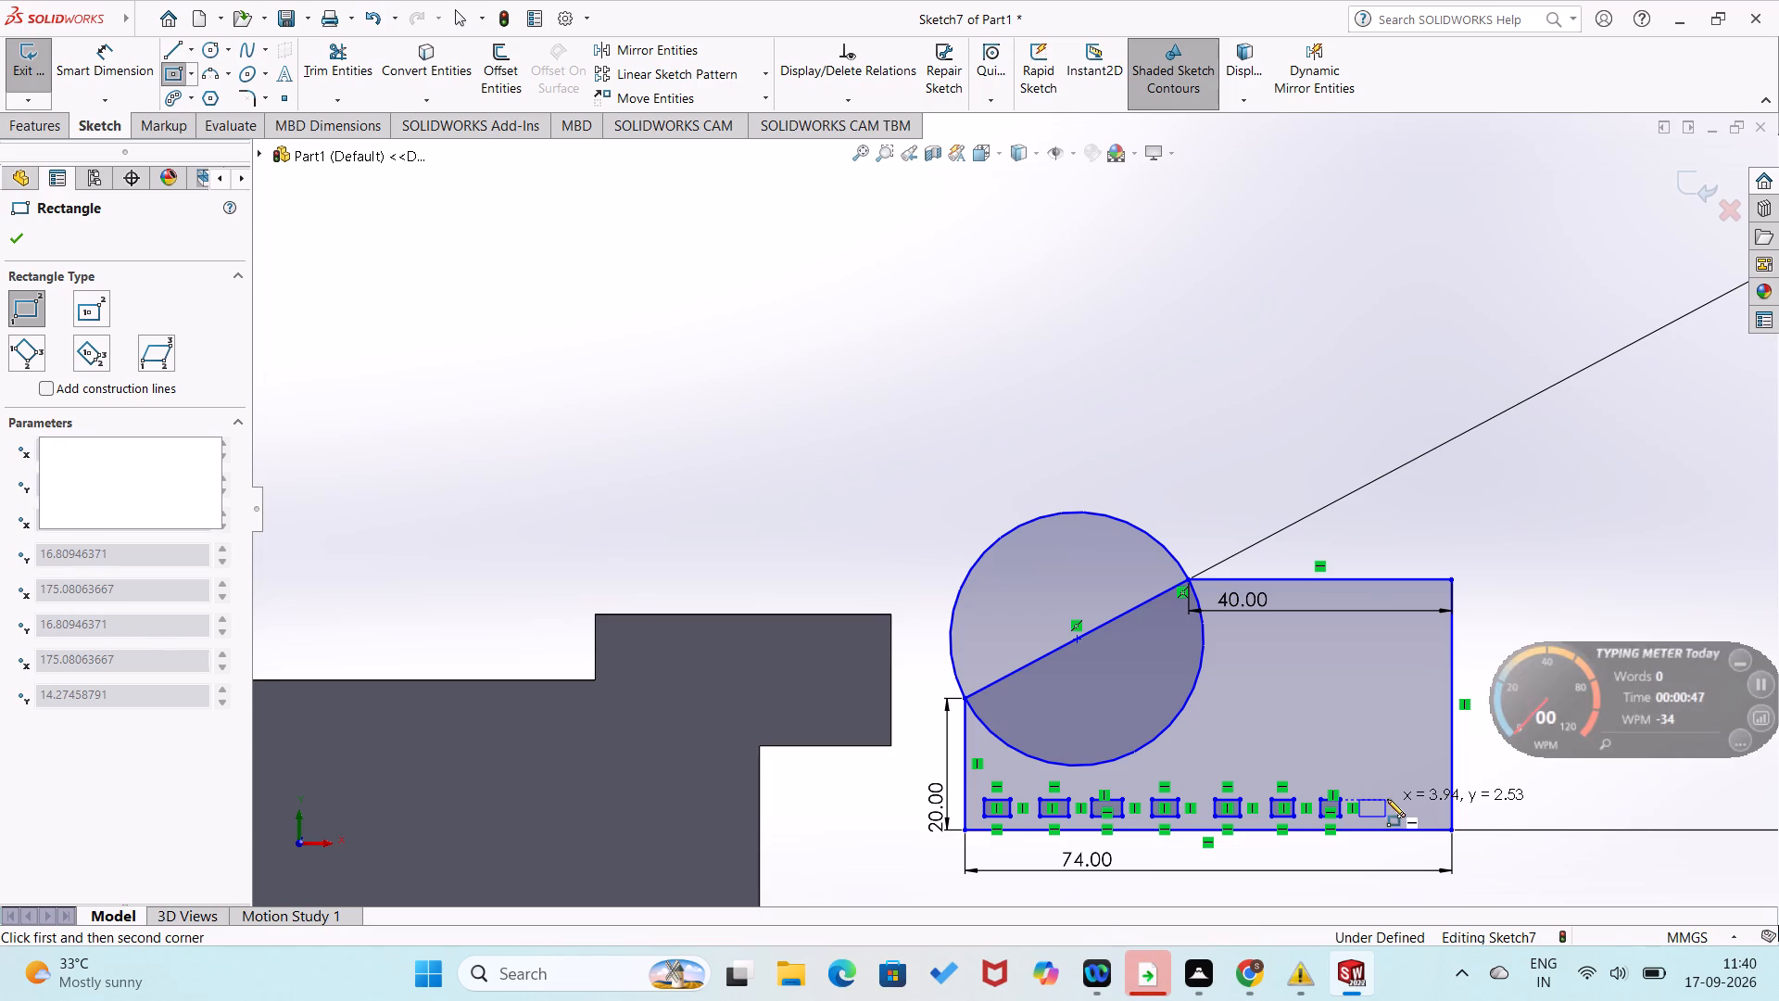
click(1407, 820)
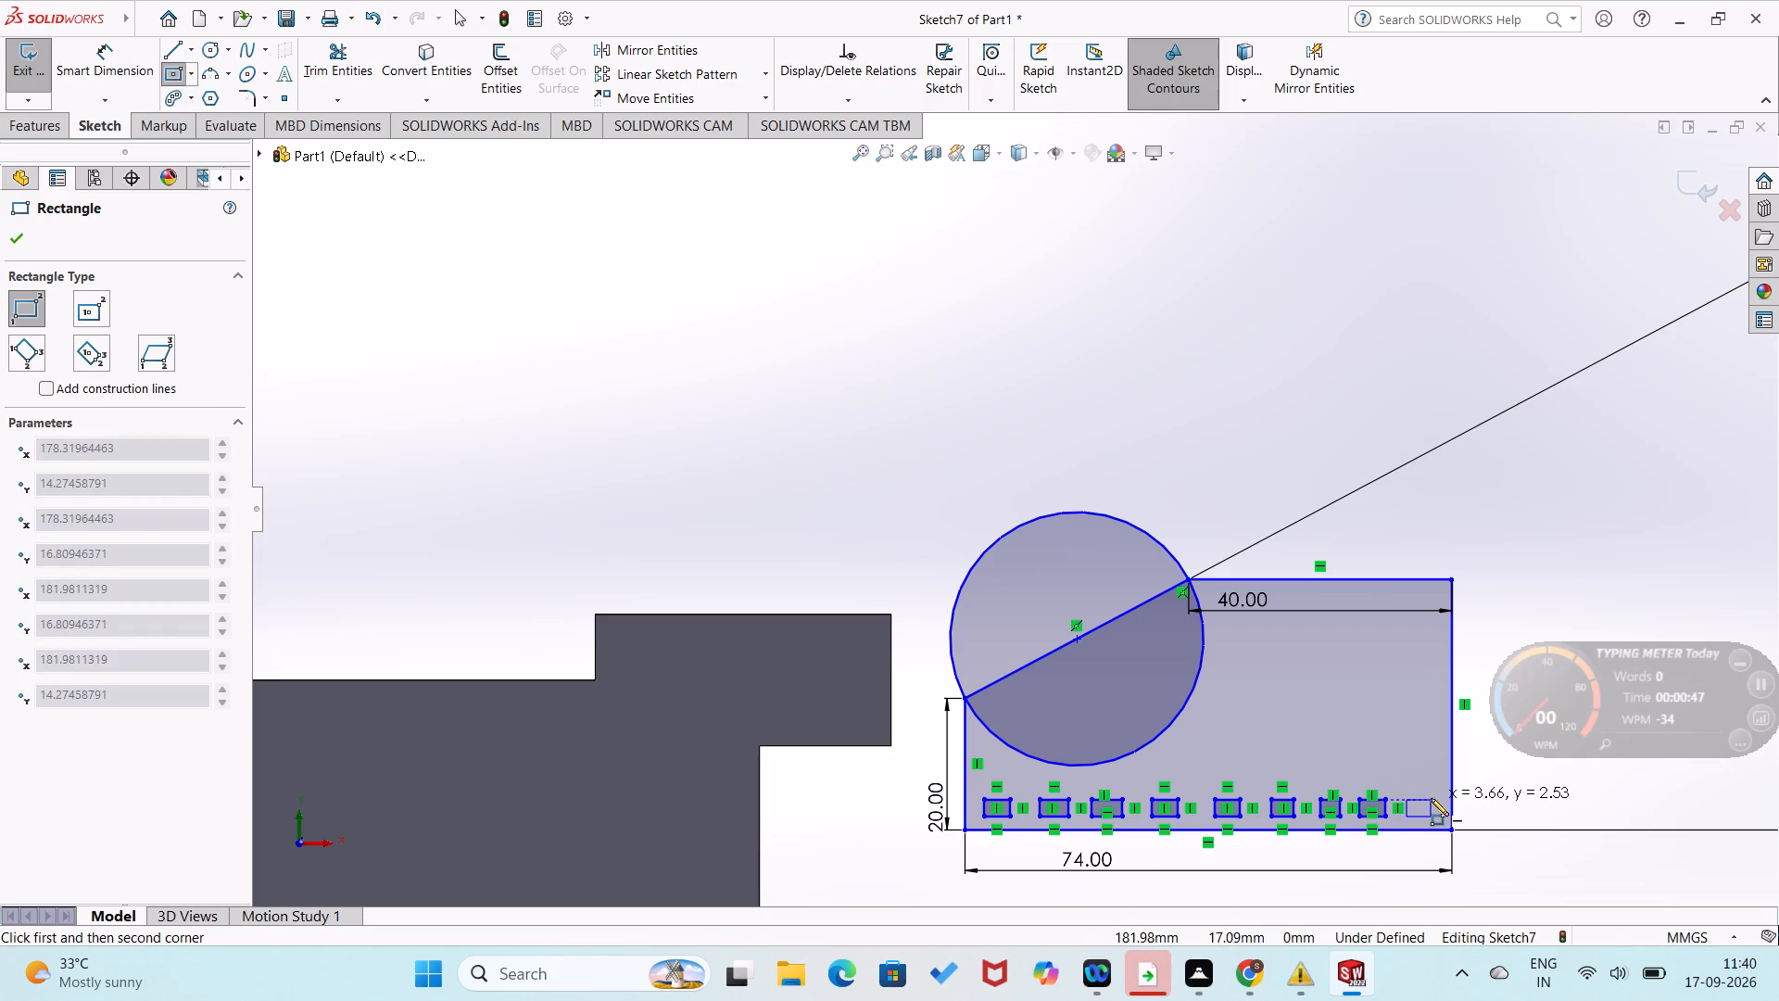
click(1432, 798)
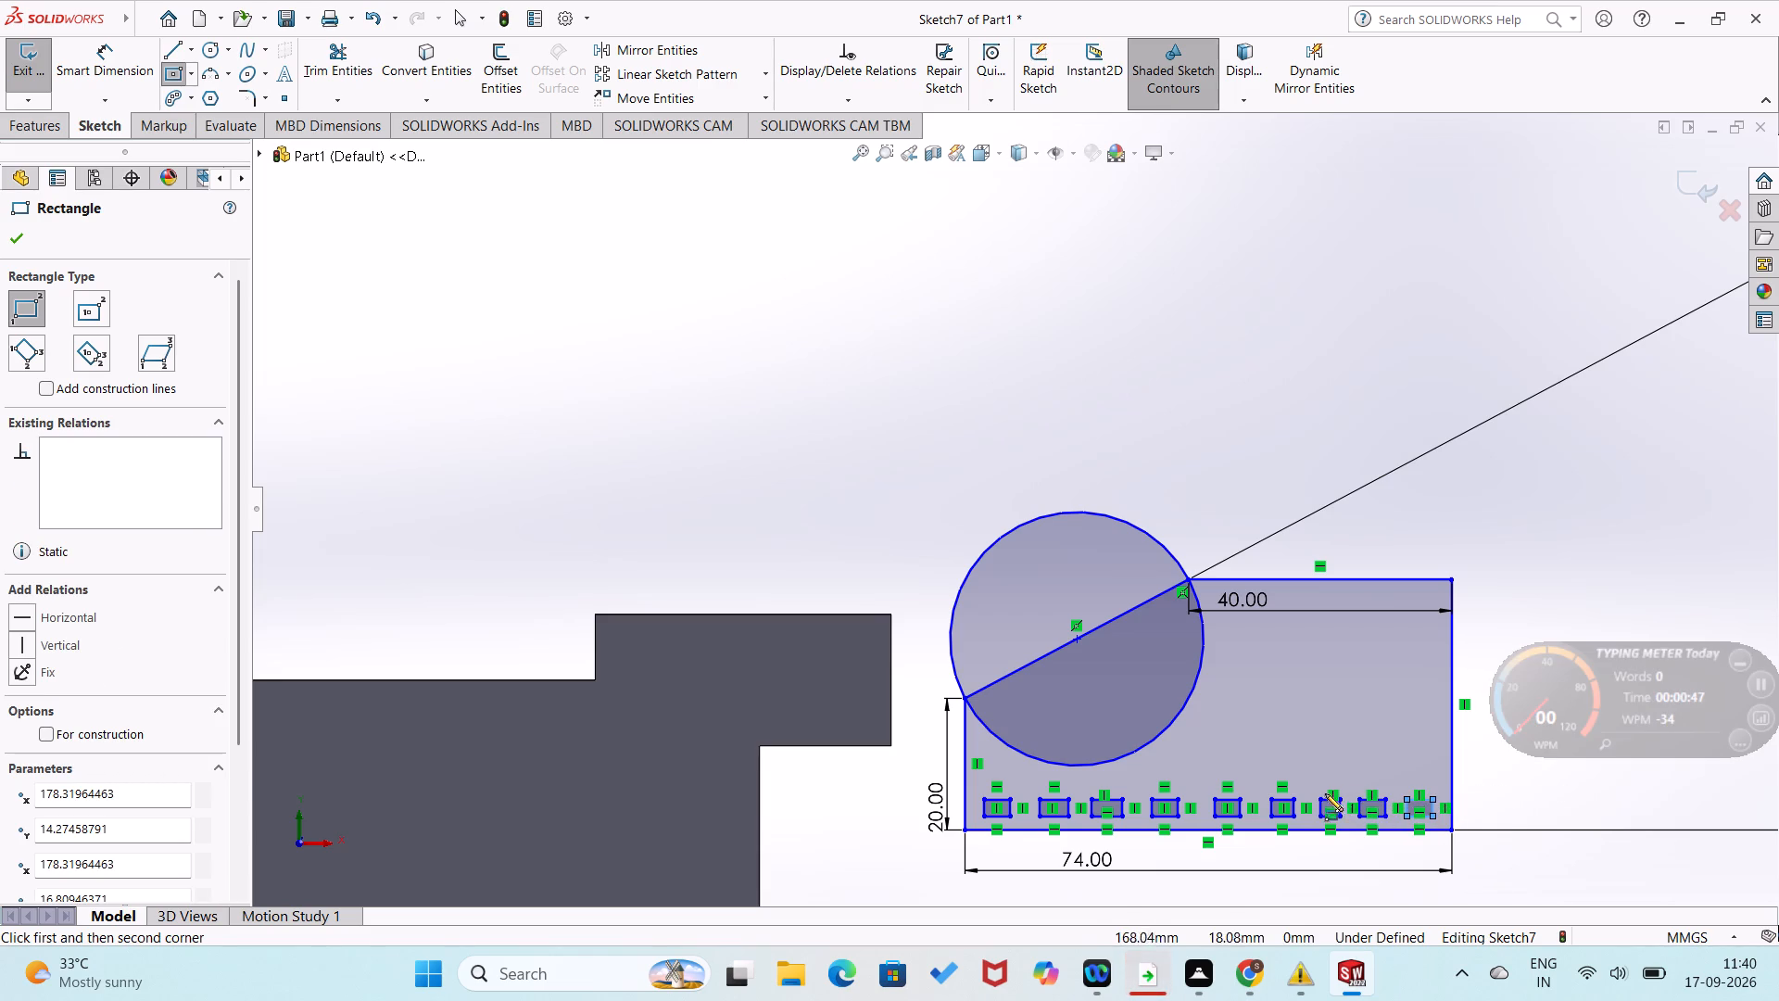
key(Escape)
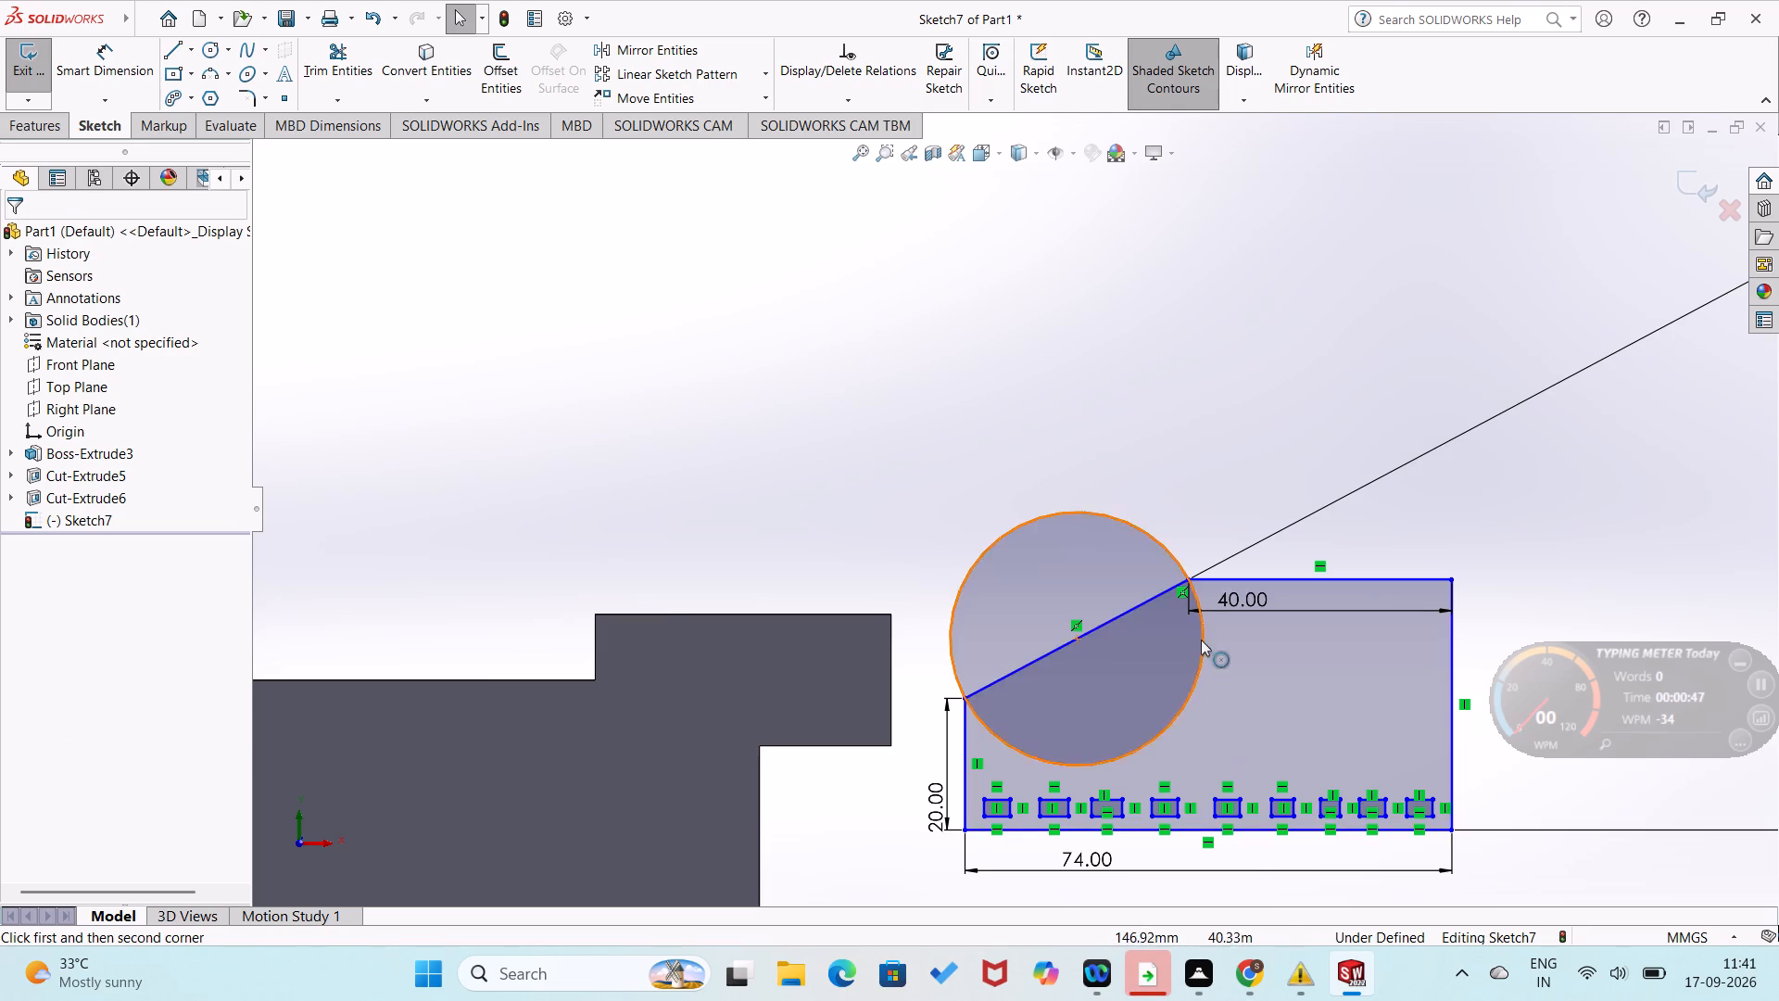
Sketch a small center rectangle about 3.9 × 2.3 mm beside the circle, just below the profile's top edge.
click(1218, 775)
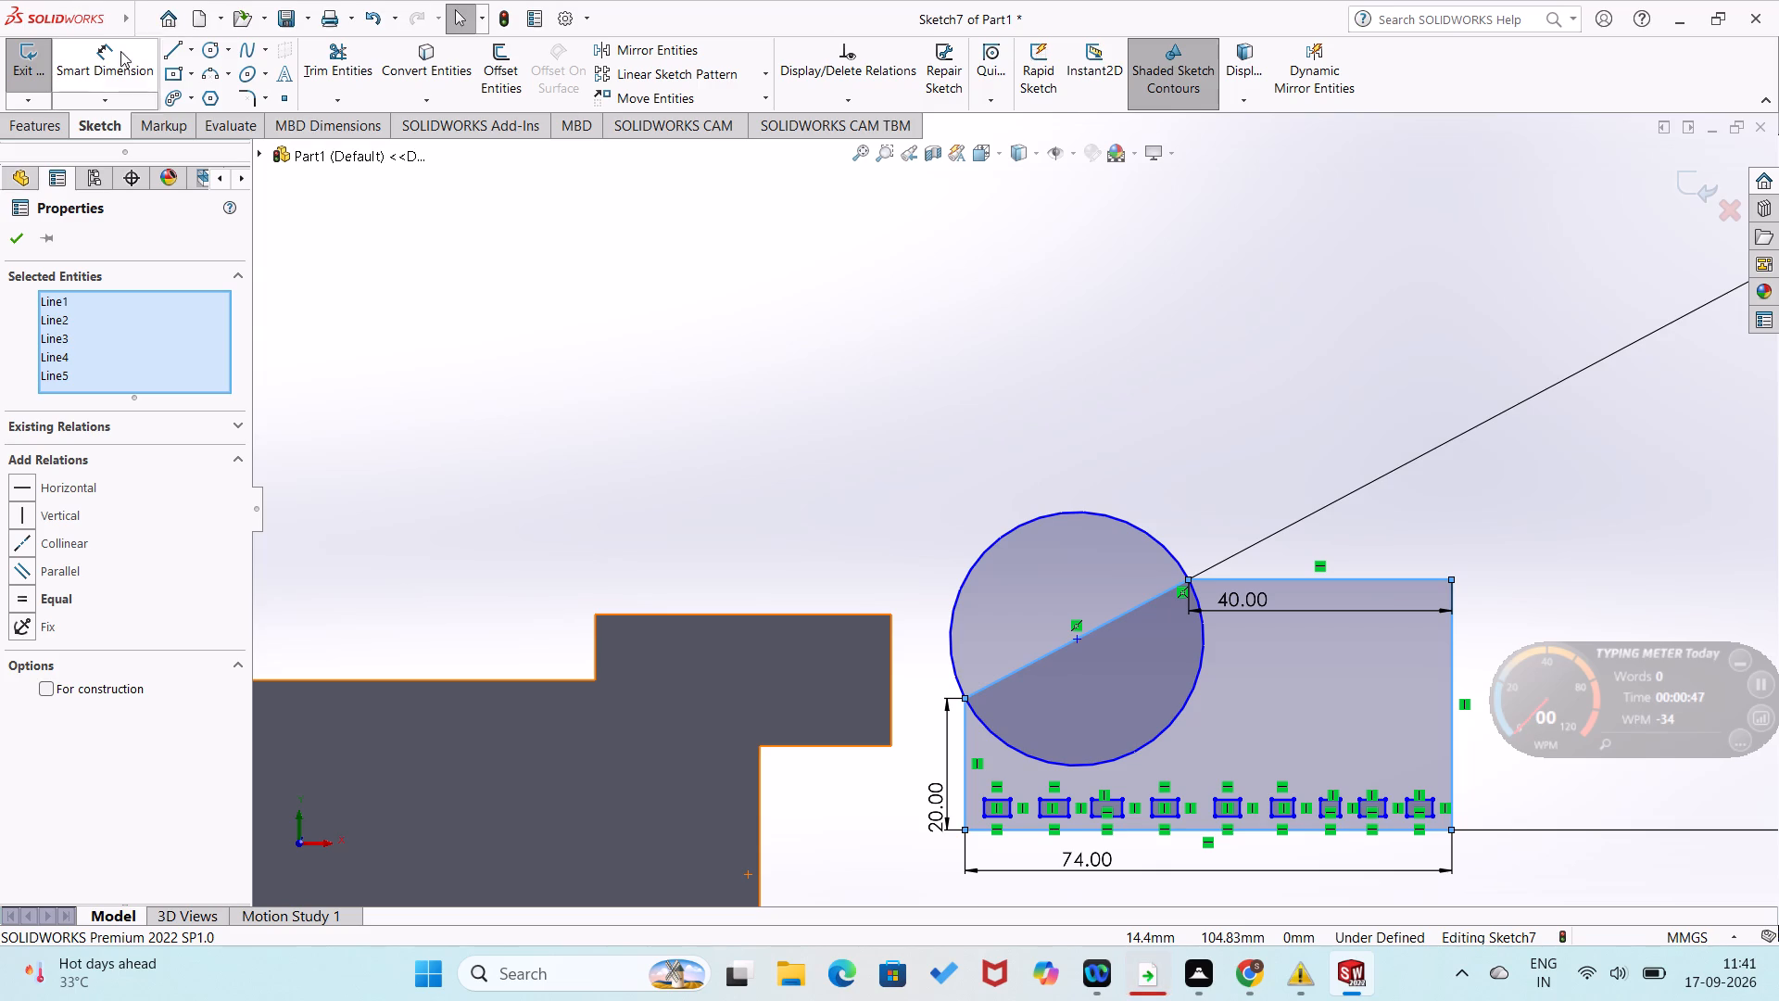
click(170, 72)
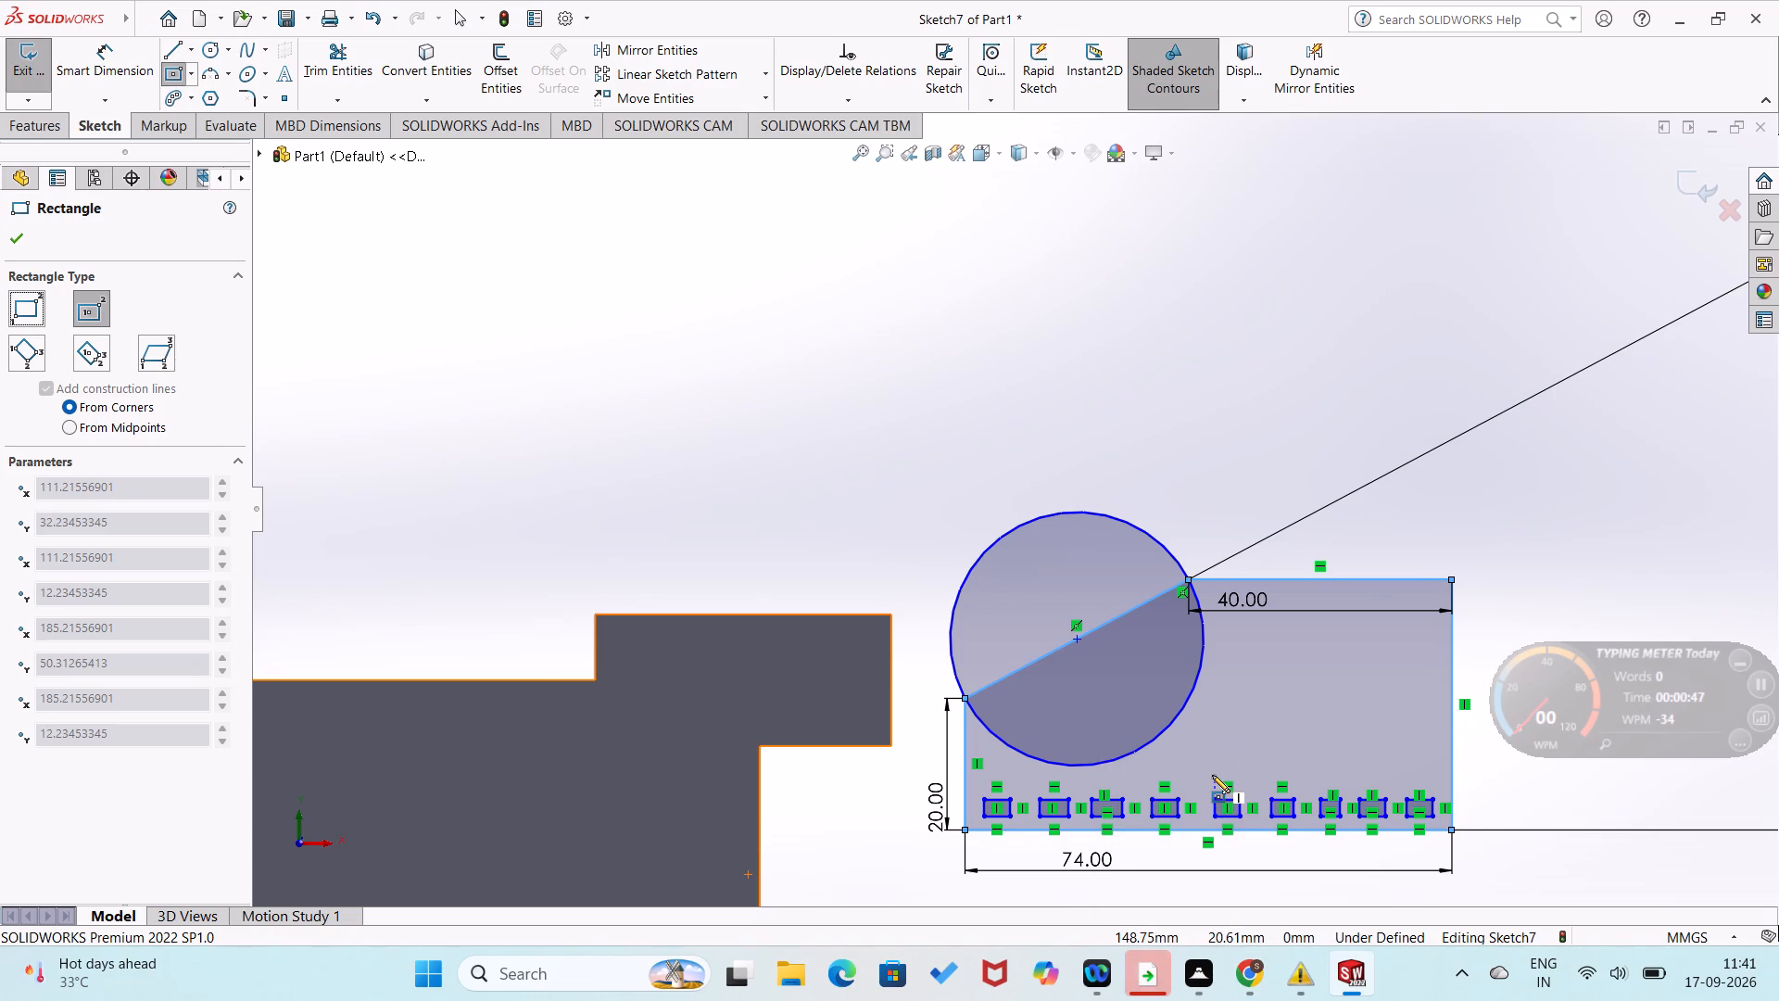
click(1212, 775)
click(1212, 775)
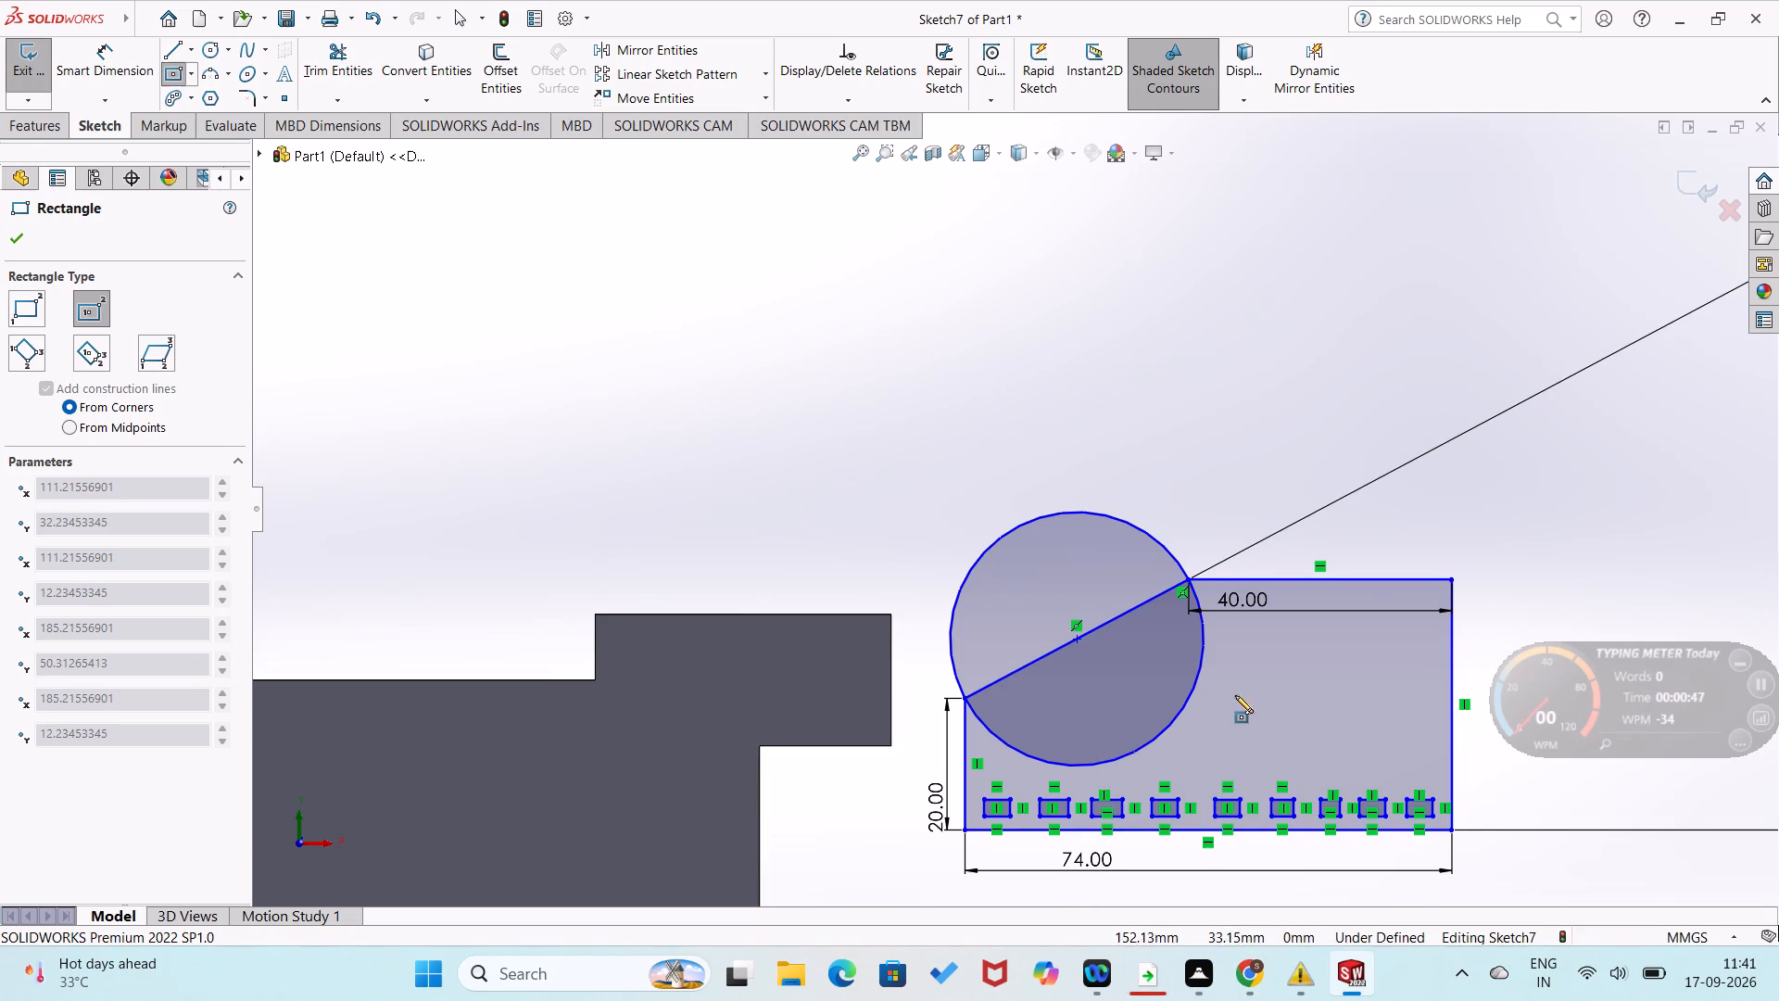
click(1214, 620)
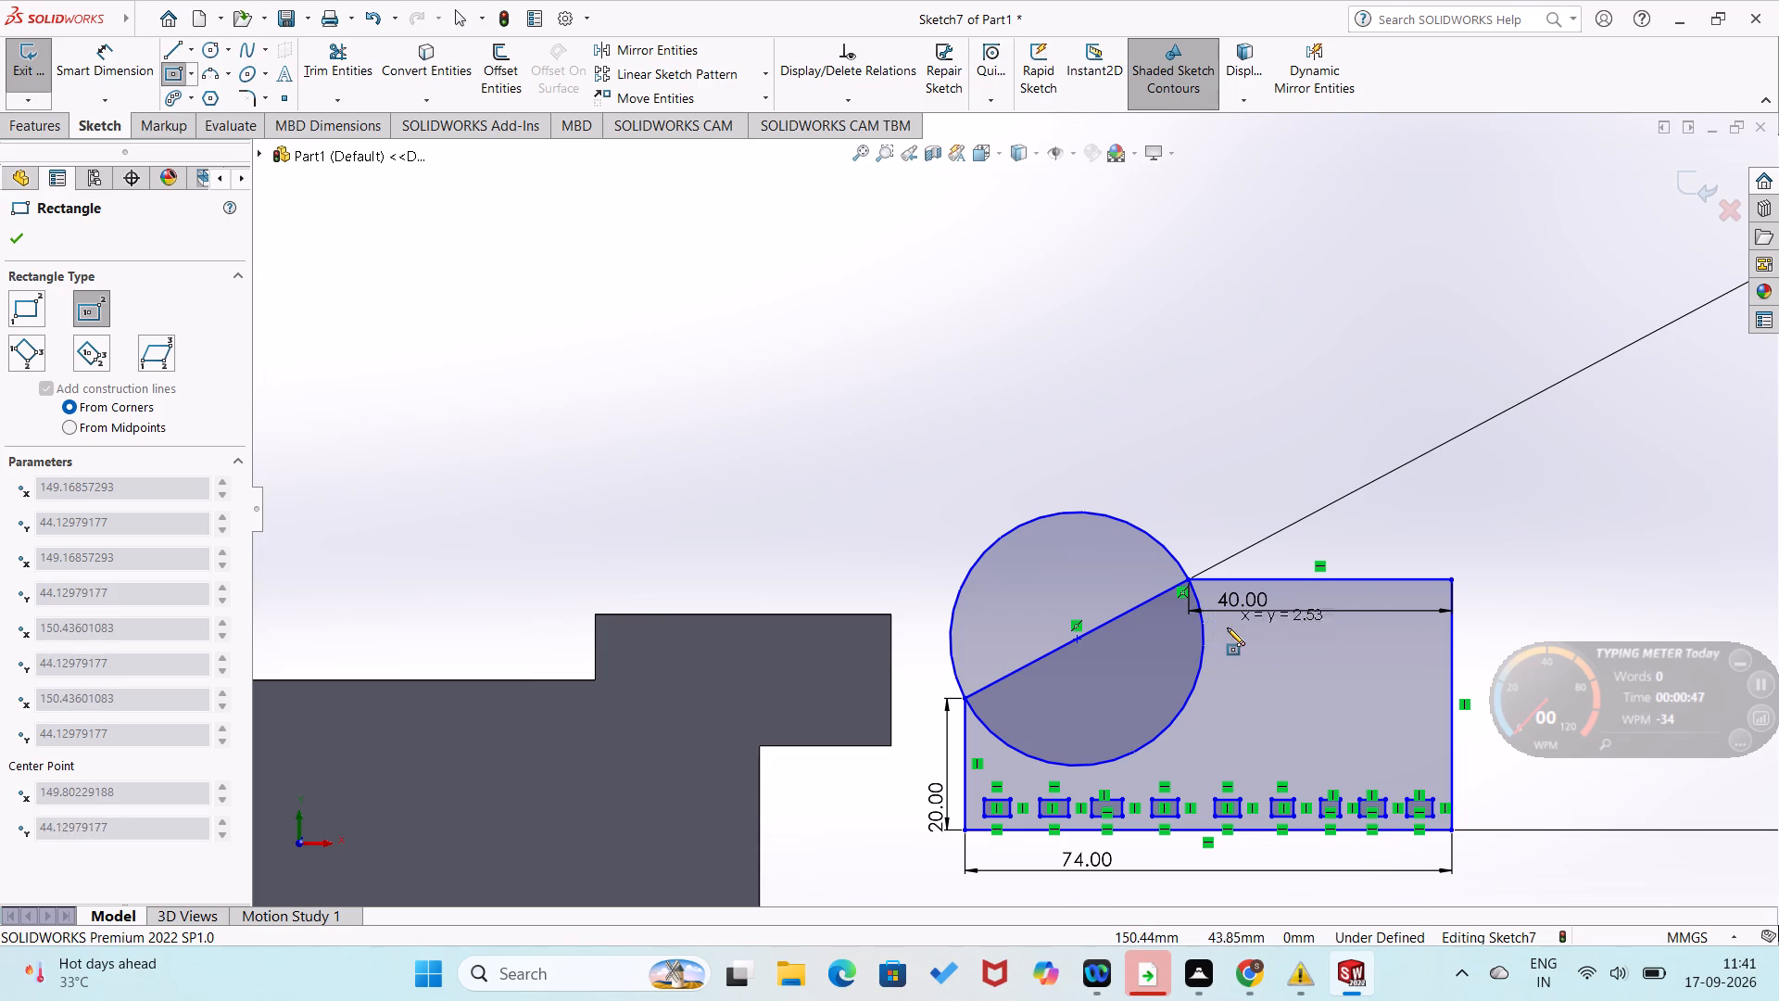
click(1228, 627)
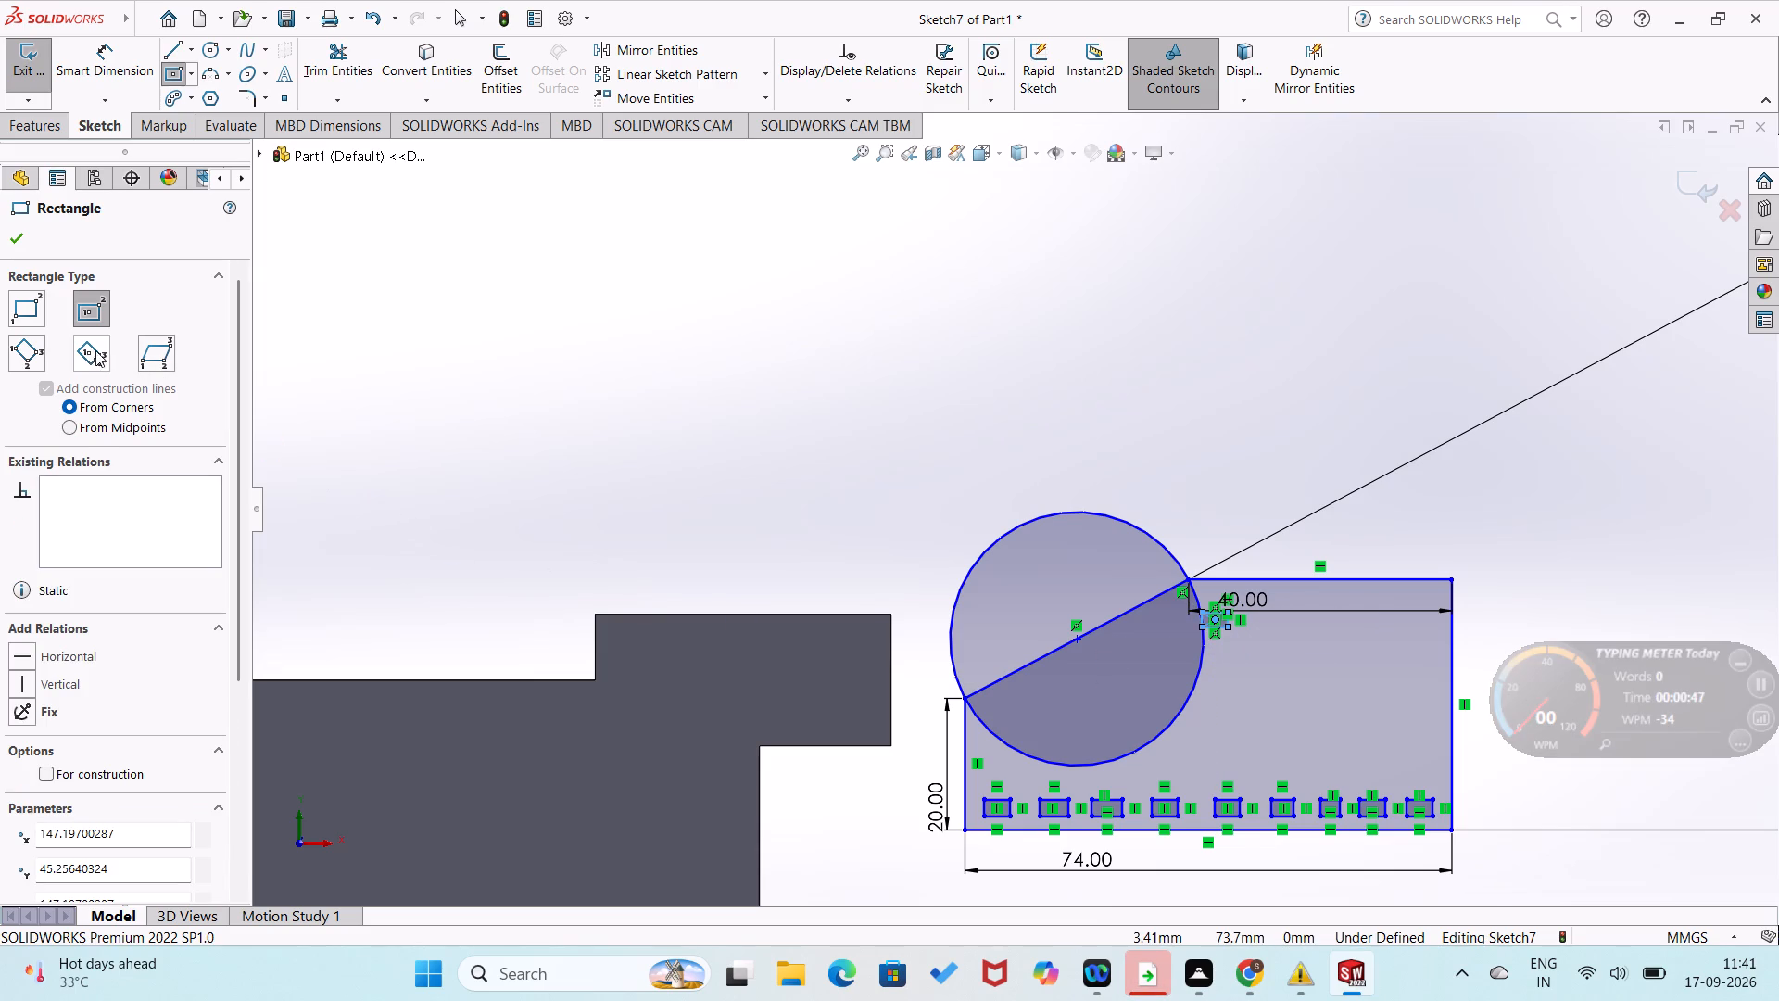
Sketch a column of four corner rectangles about 3.8 mm wide, stacked above the fifth rectangle of the bottom row.
click(15, 310)
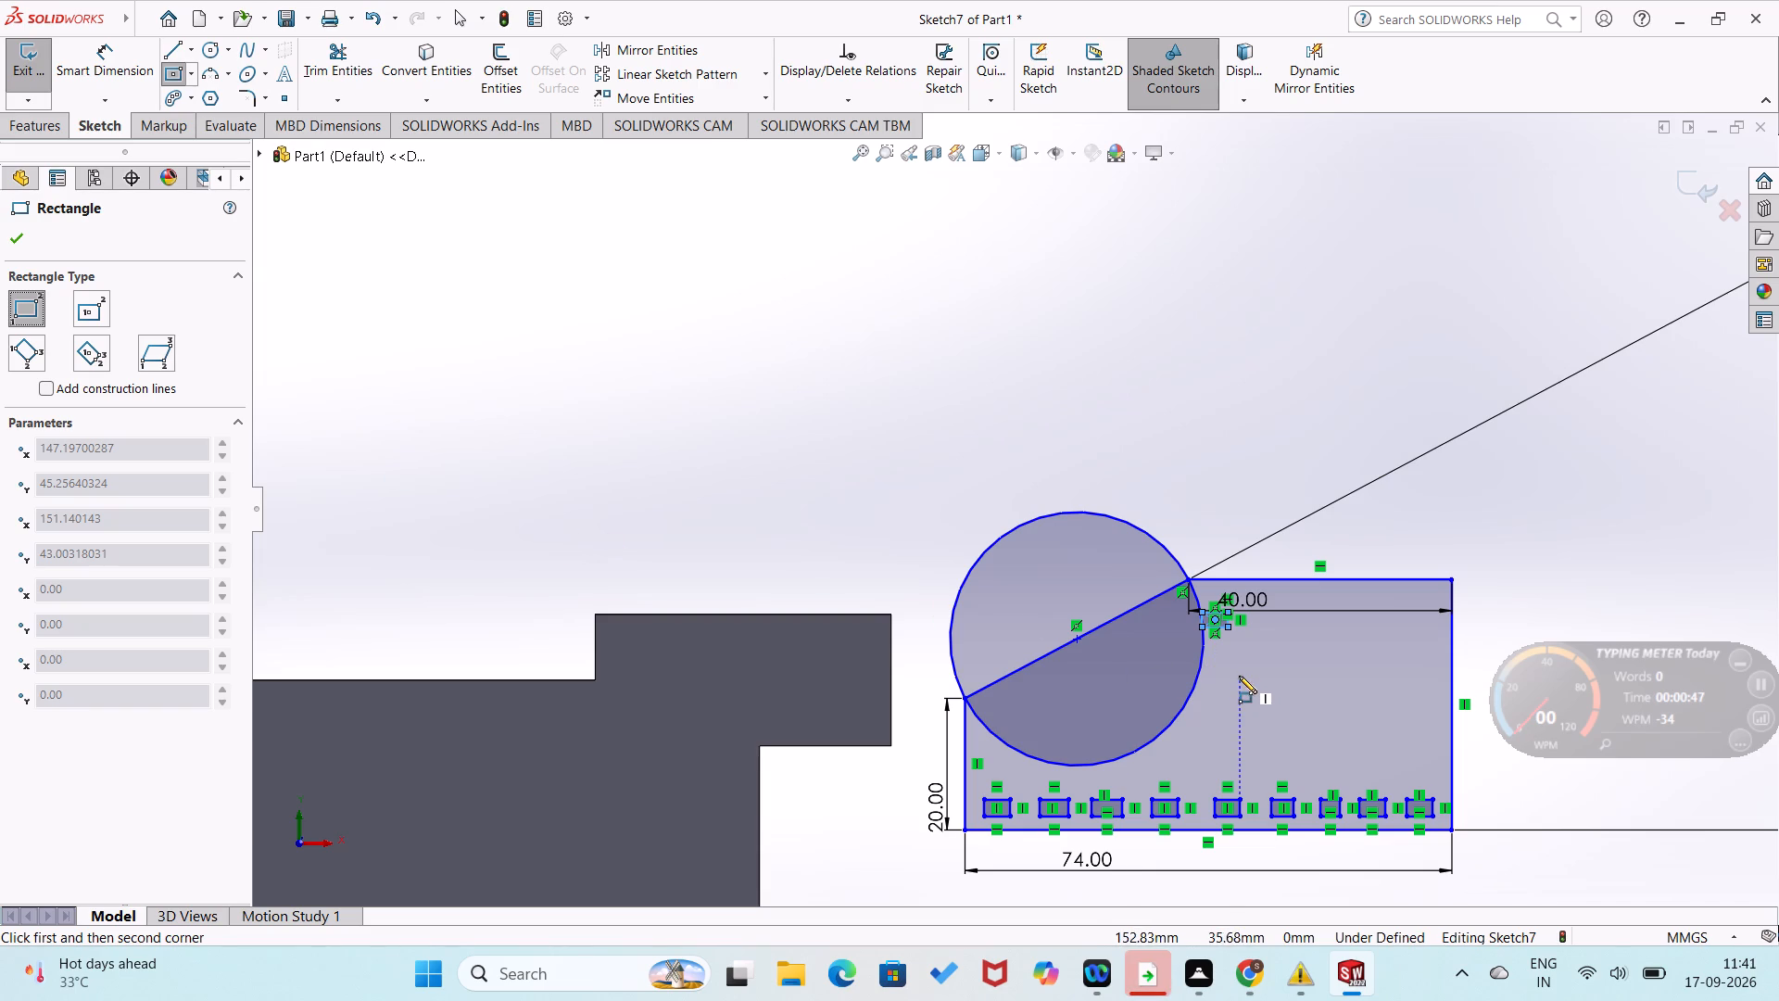
click(1220, 772)
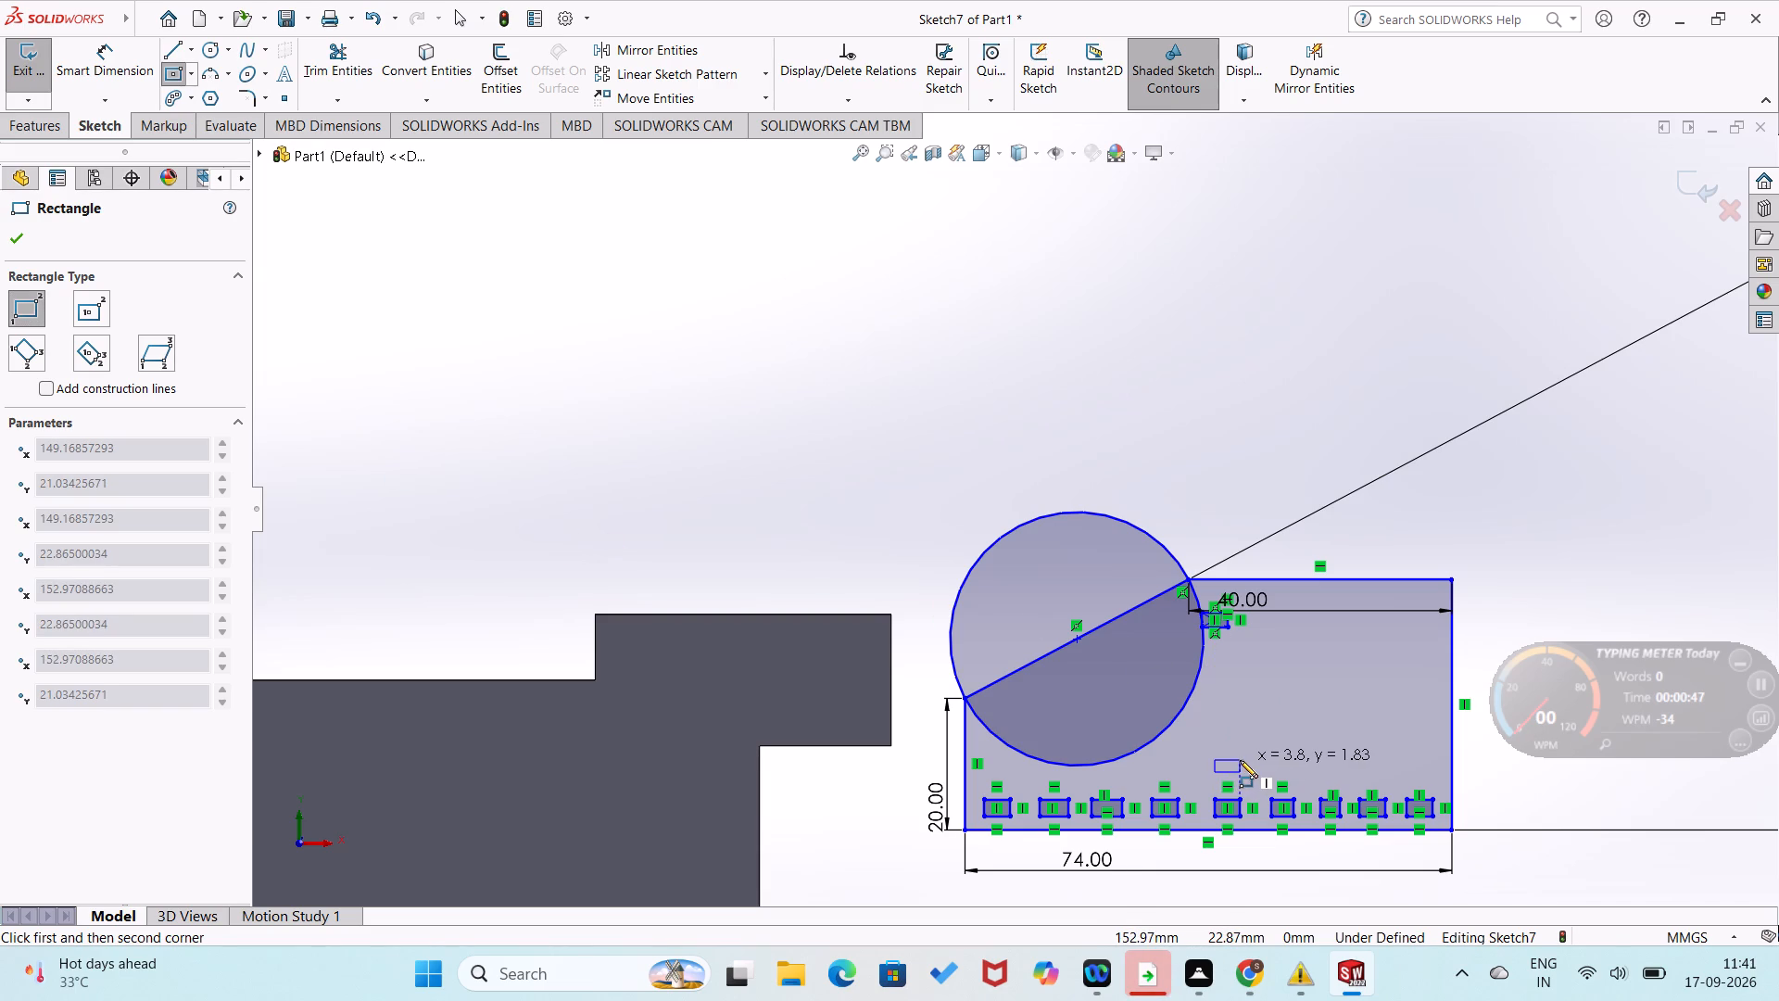
click(1240, 760)
click(1215, 736)
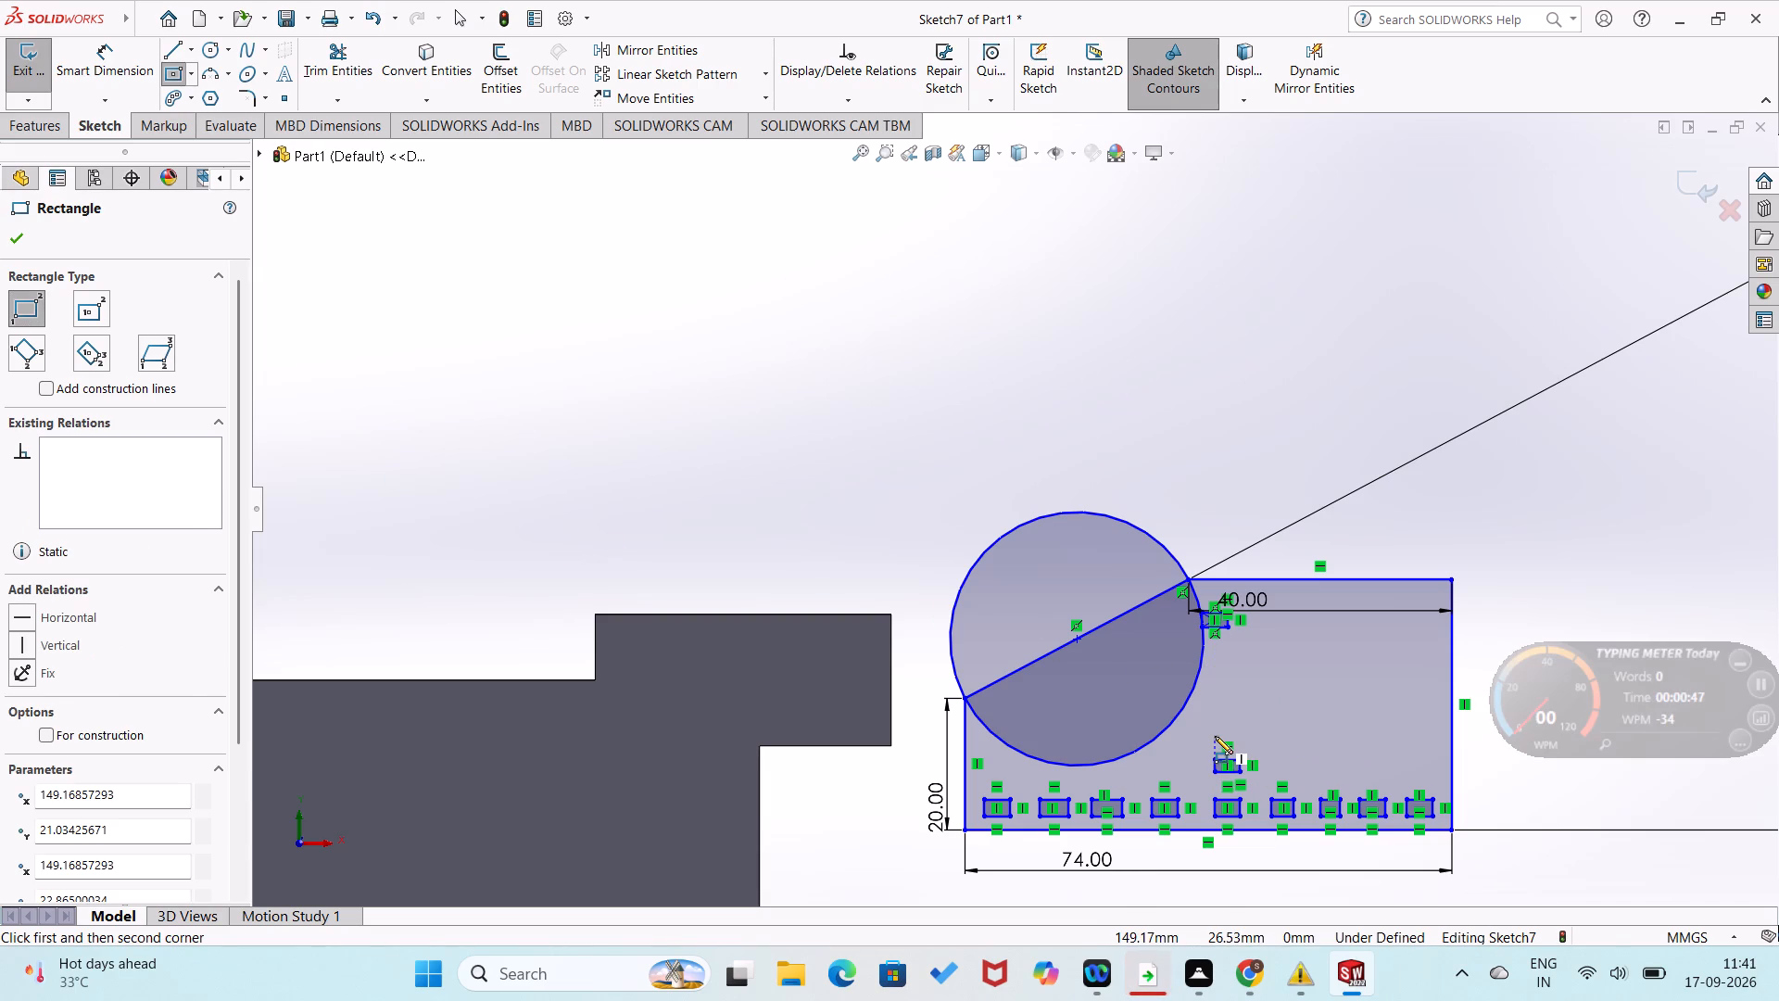
click(1240, 716)
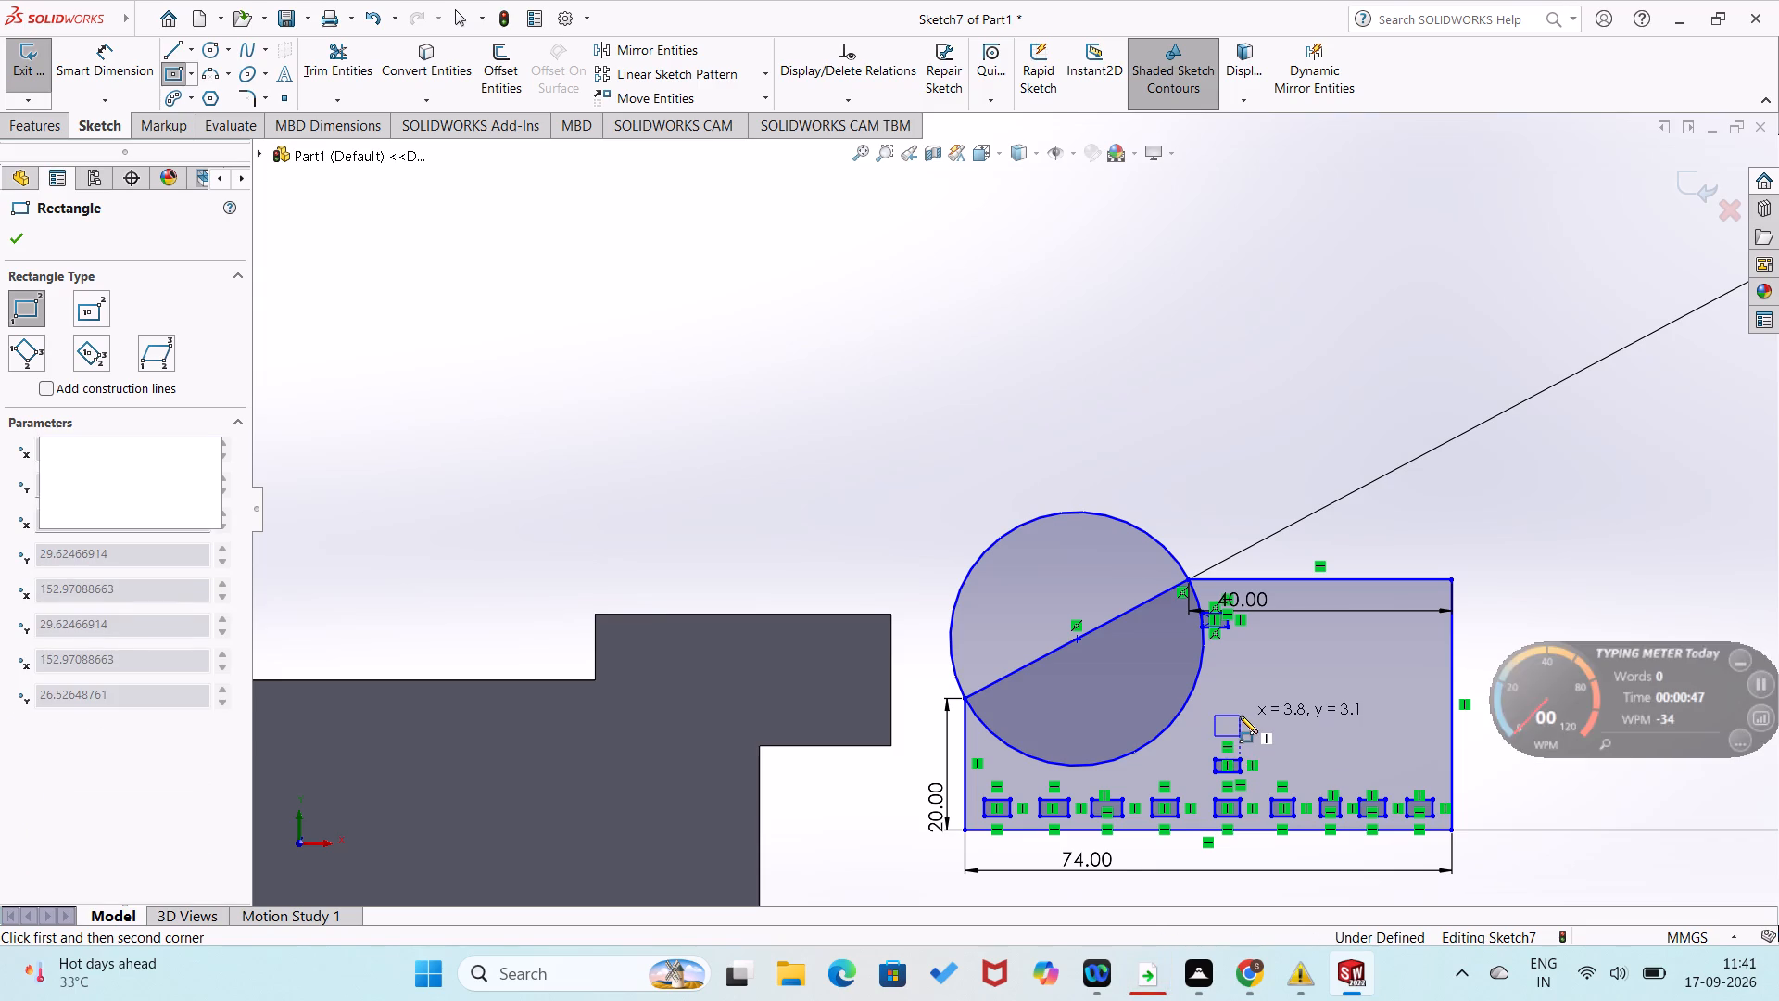
click(1214, 692)
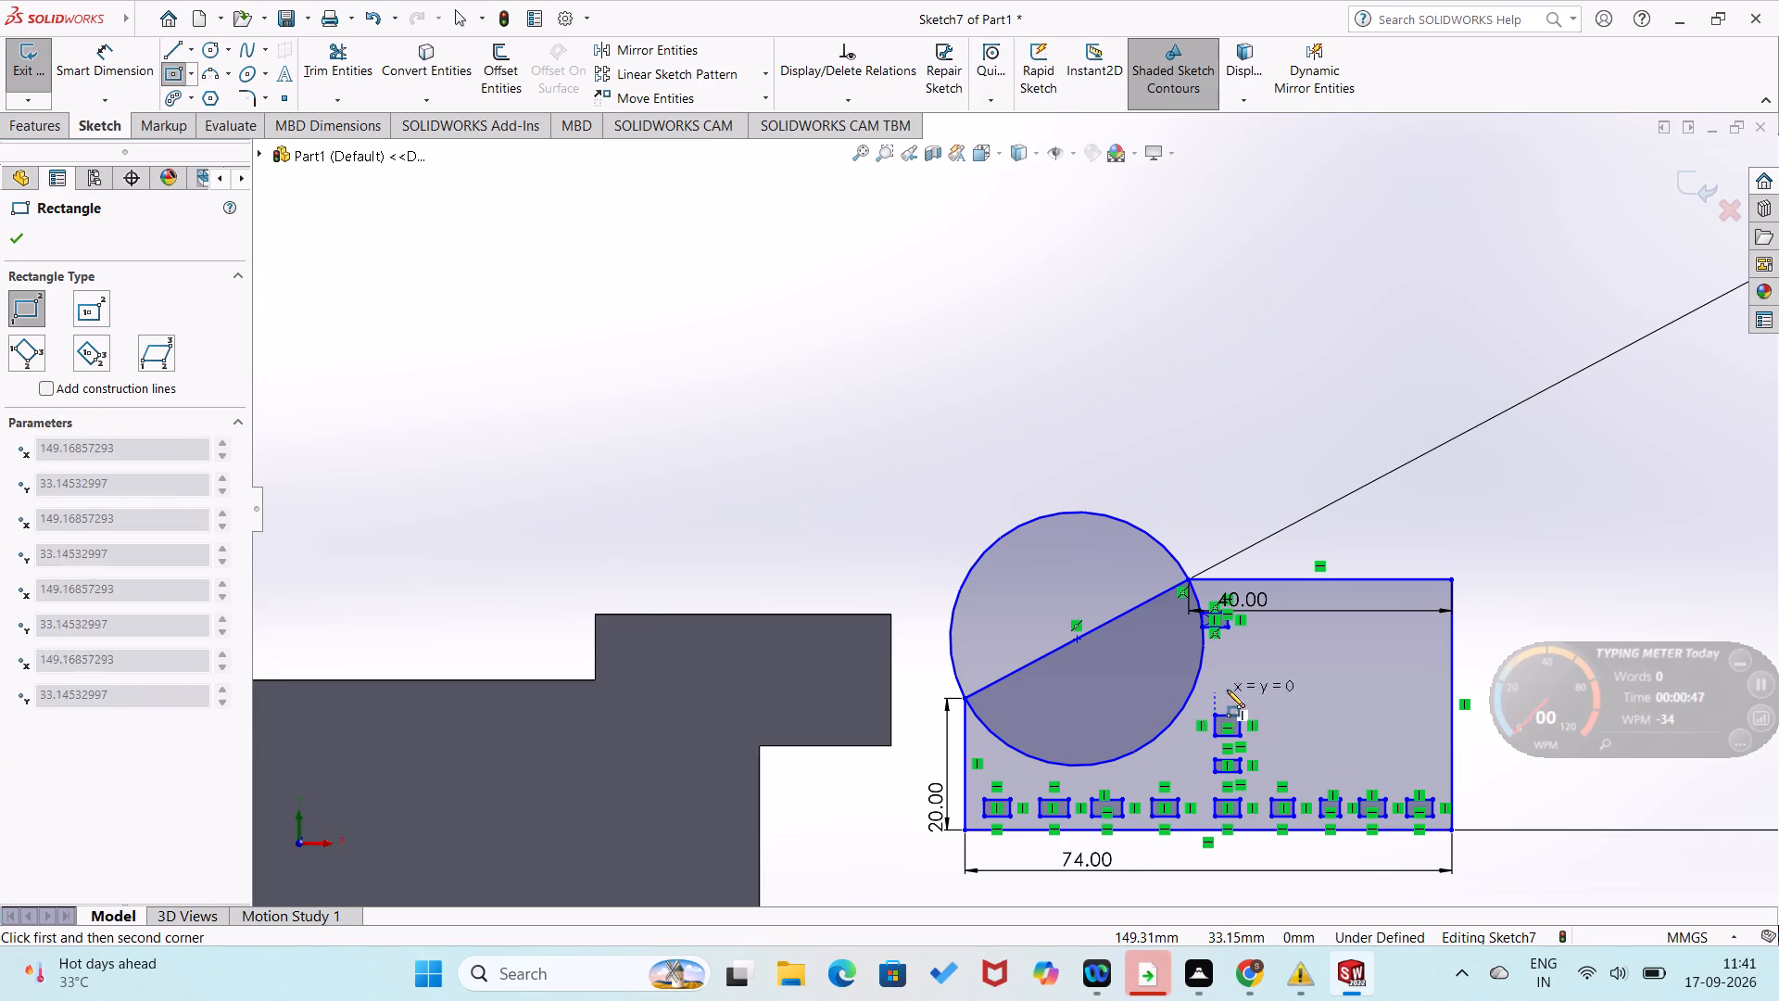
click(1240, 677)
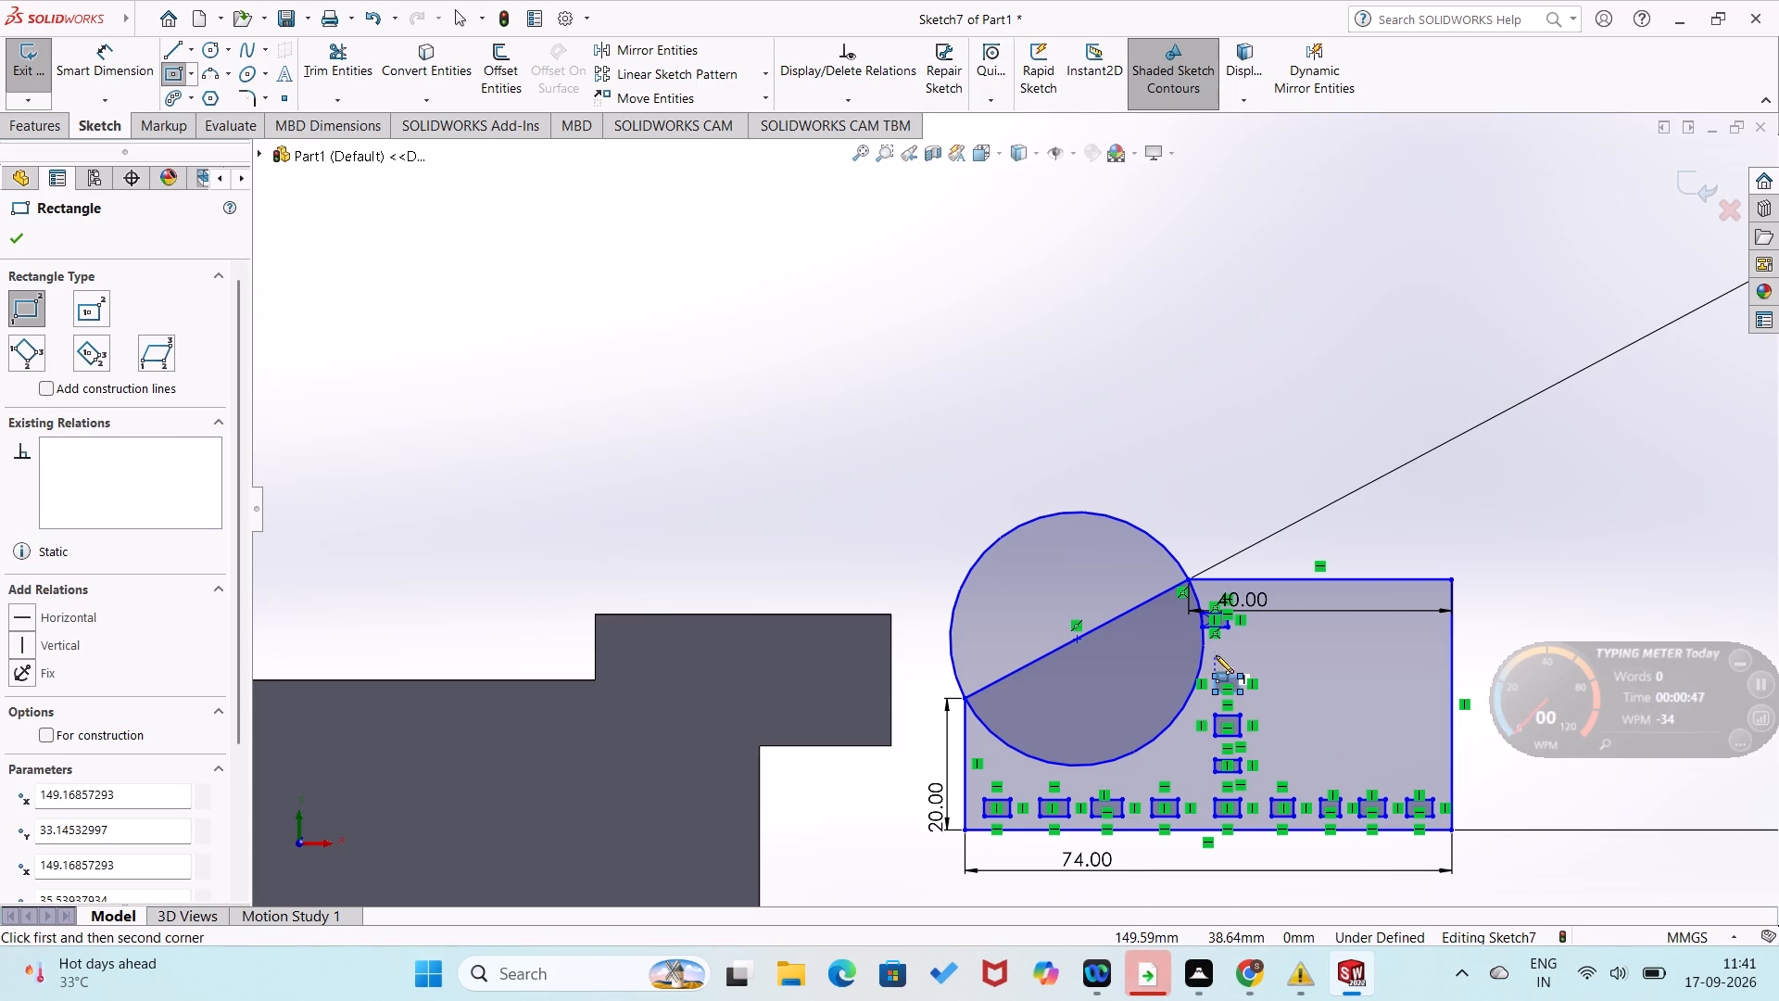
click(1216, 654)
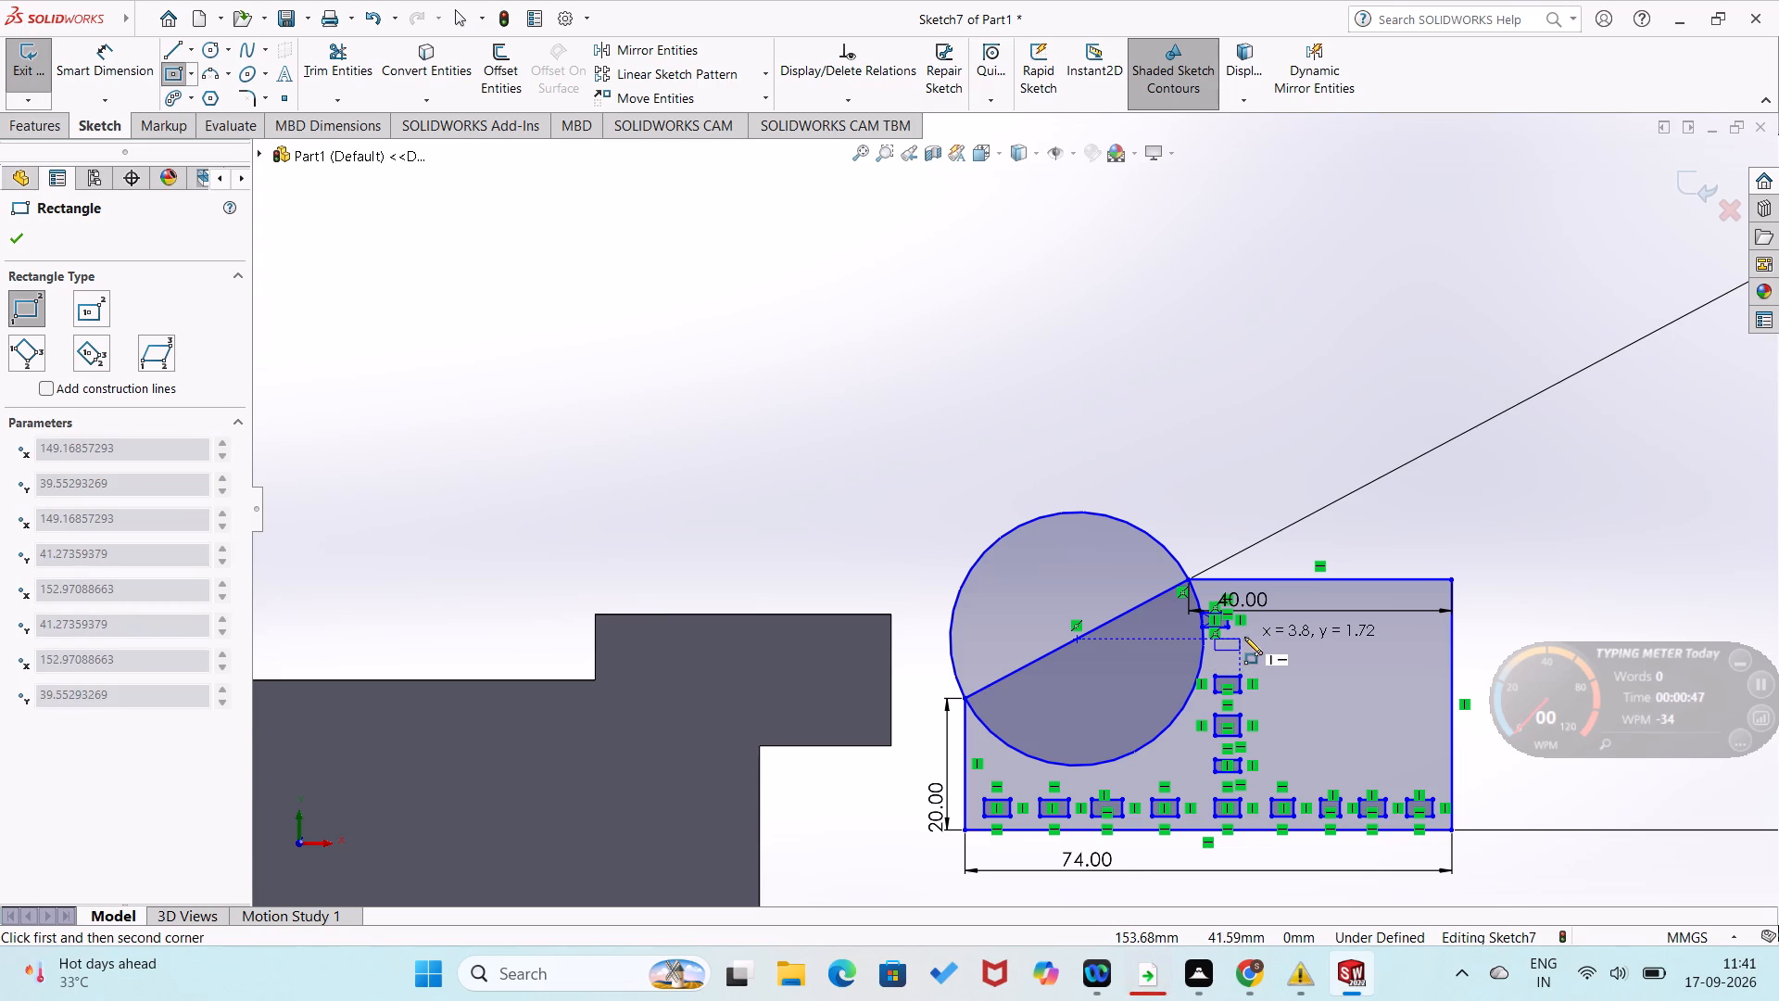
click(1245, 637)
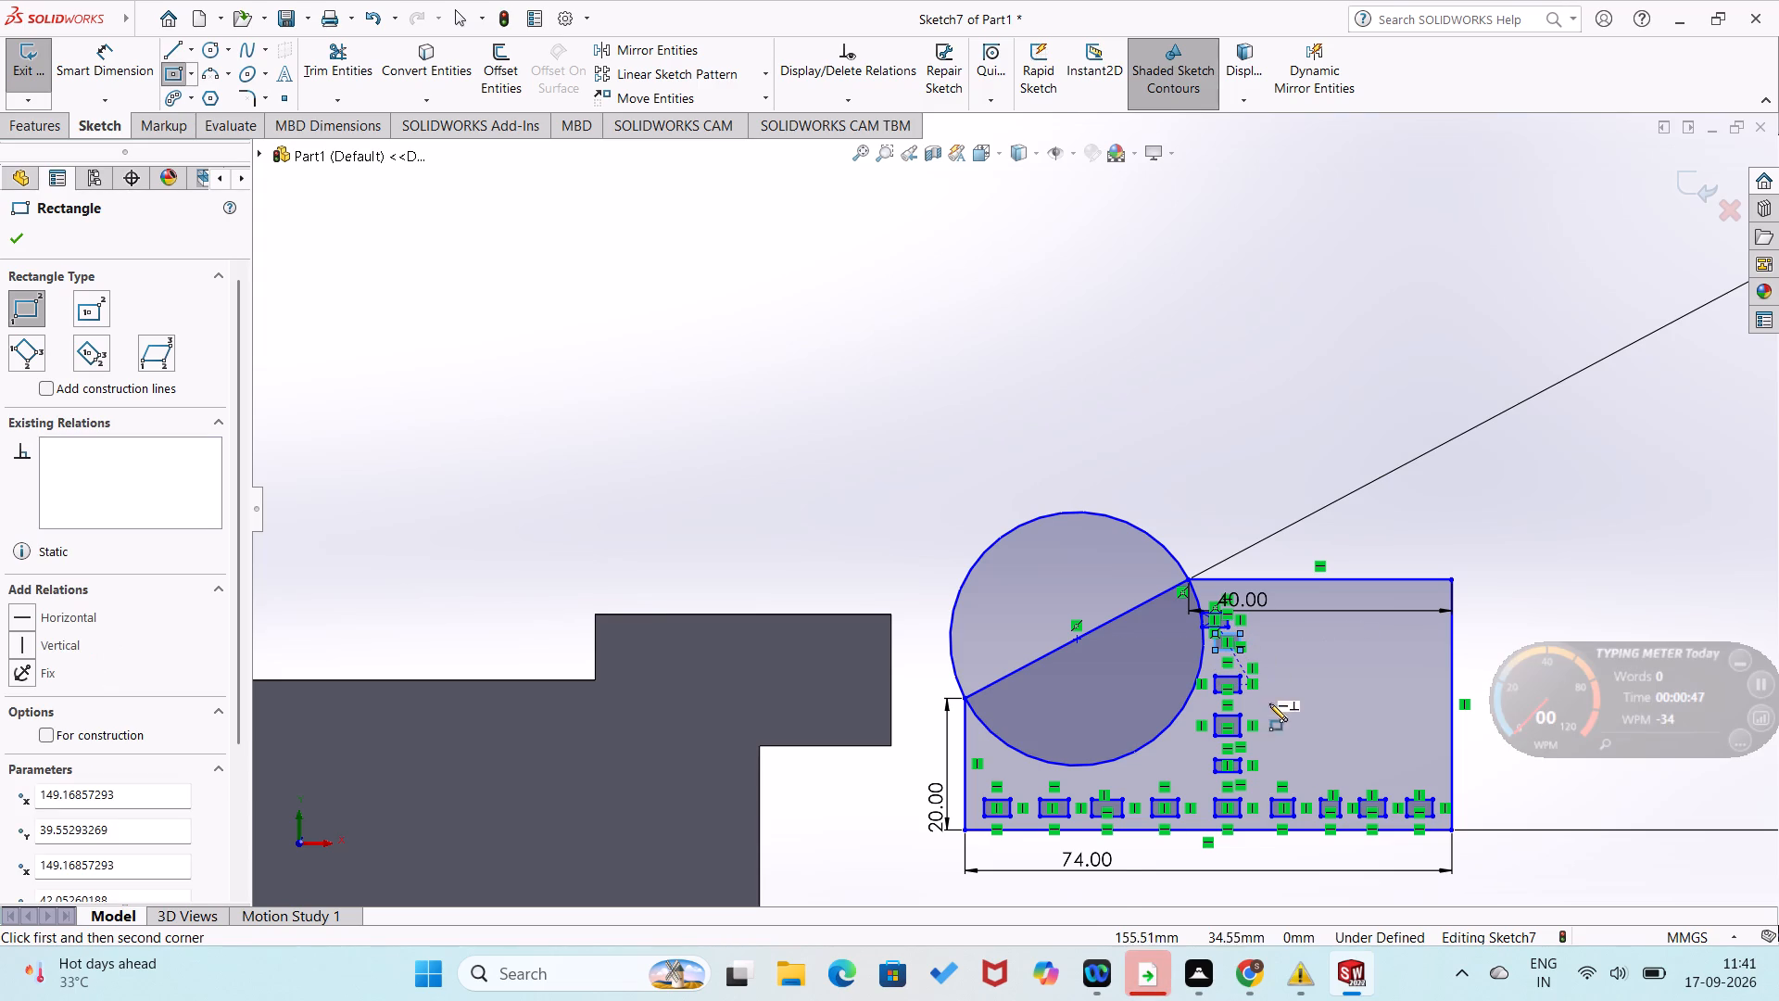
Sketch a column of four corner rectangles, about 3.4 mm wide and 2 to 3 mm high, above the sixth rectangle of the bottom row.
click(1268, 779)
click(1294, 761)
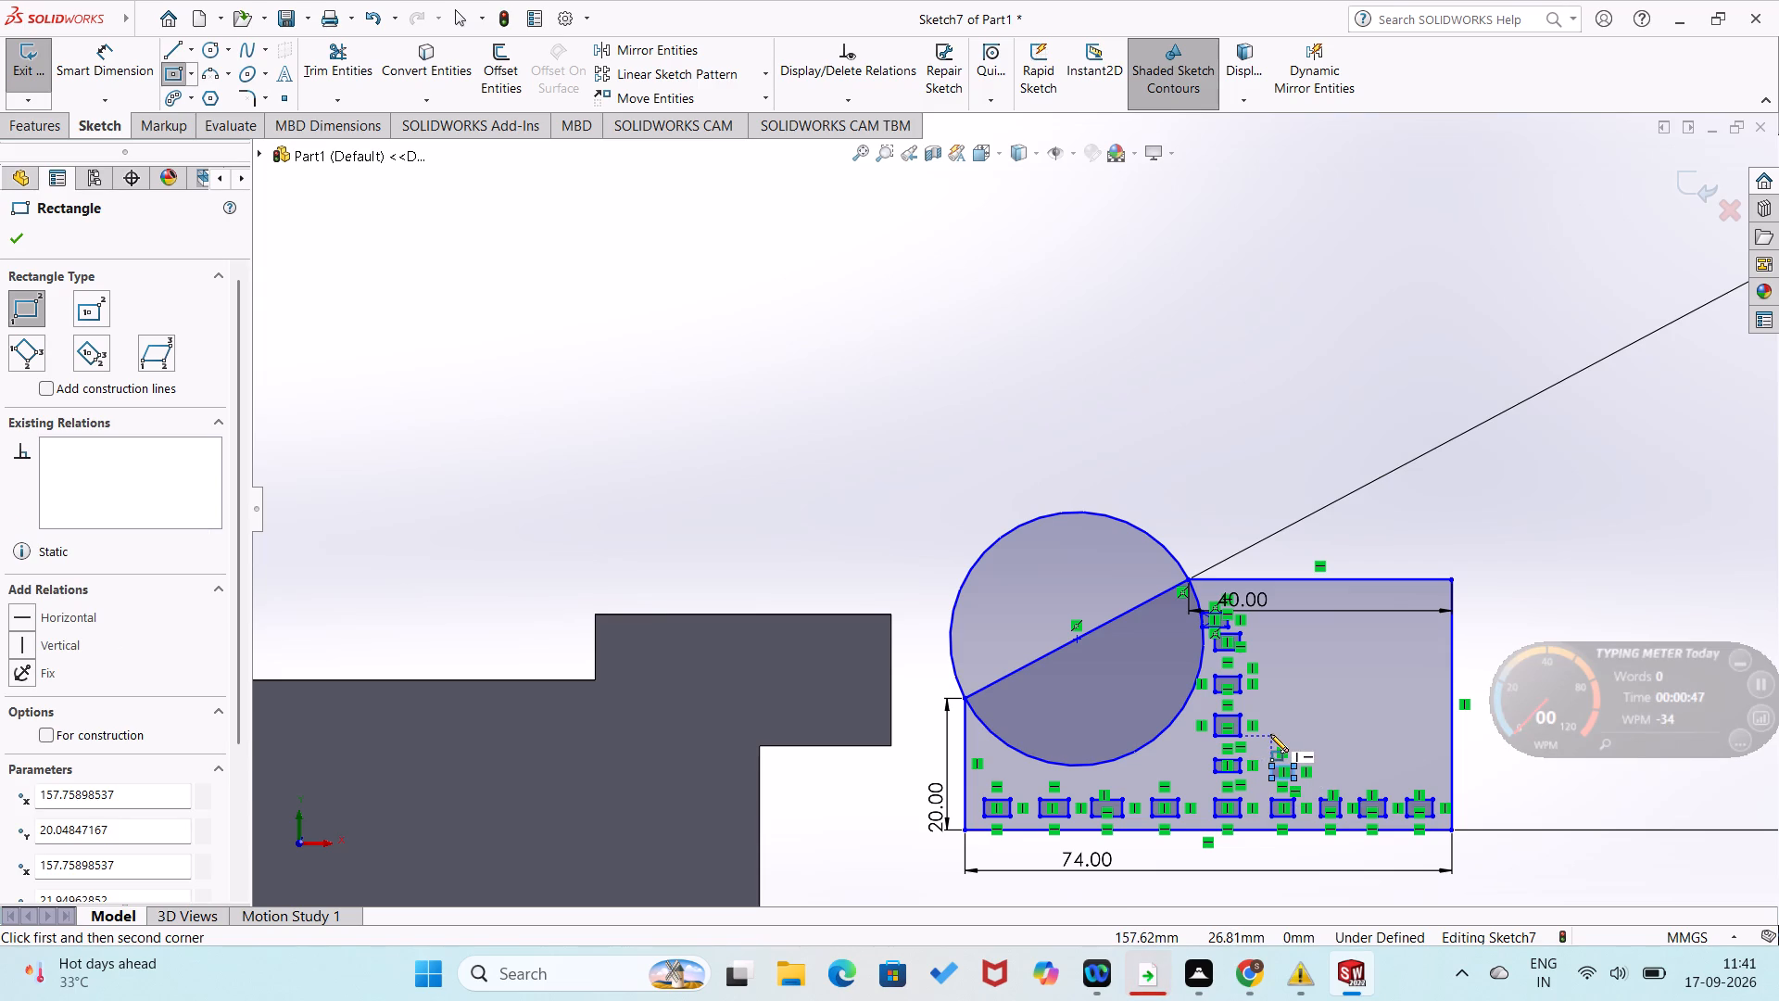
click(1270, 734)
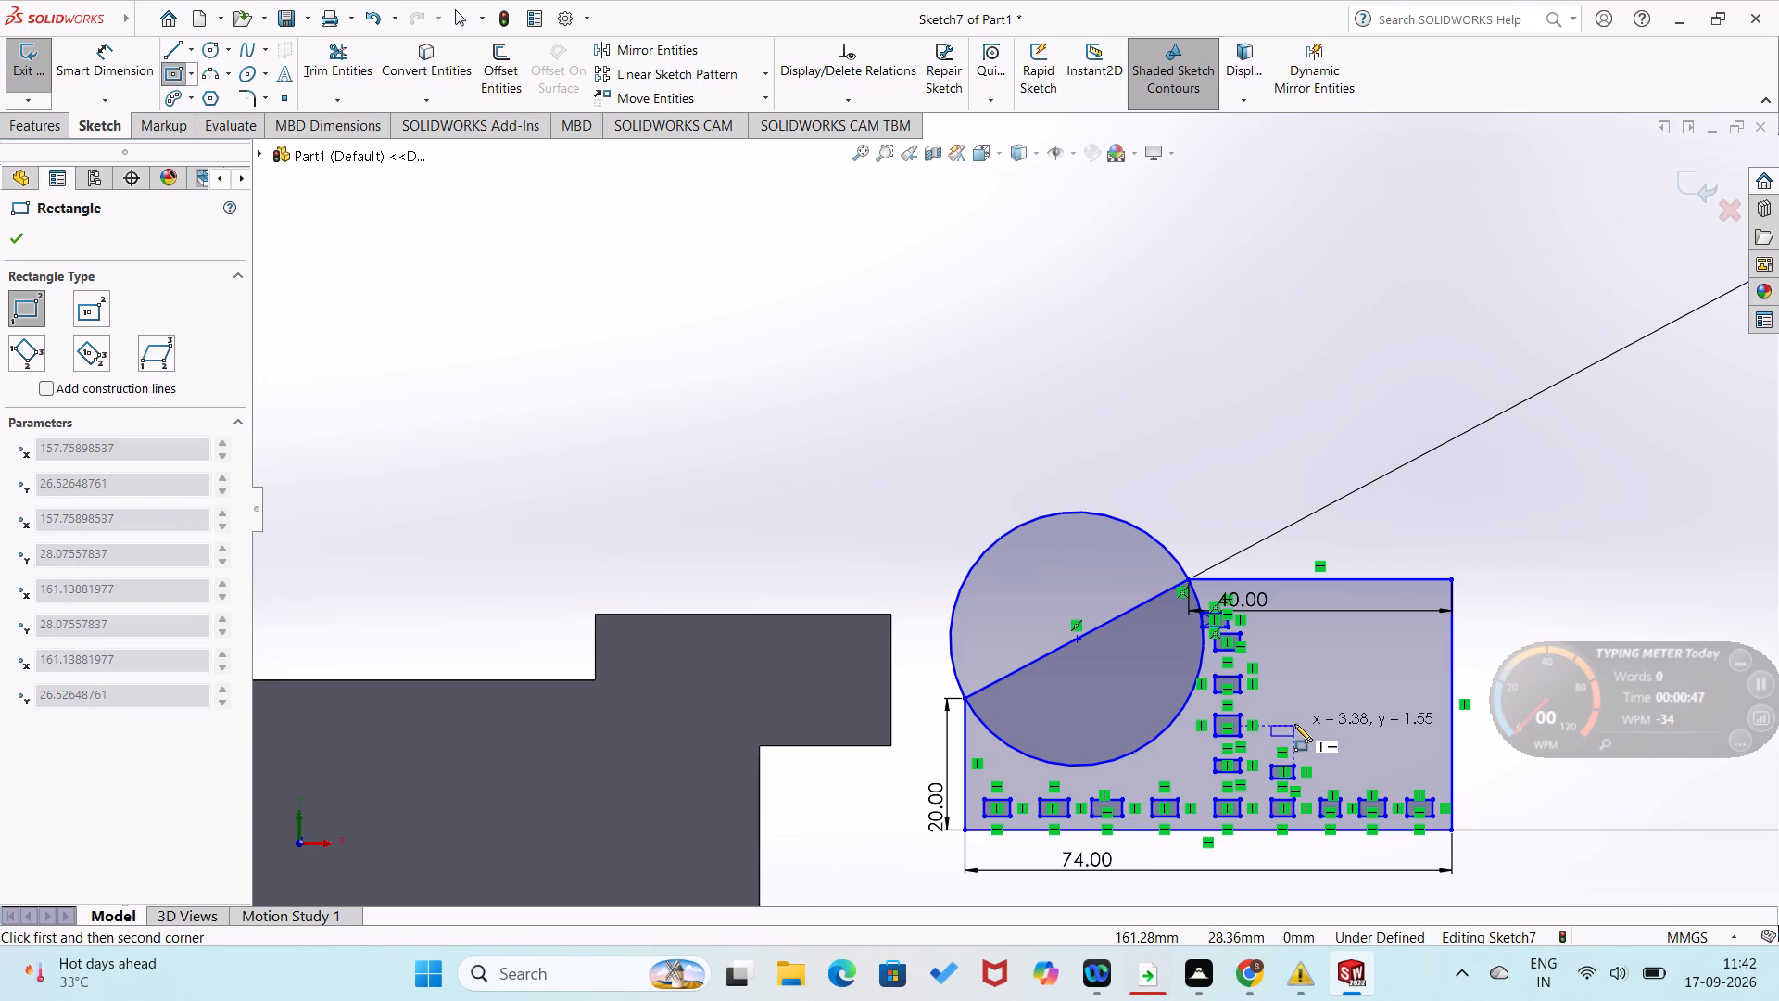
click(1297, 715)
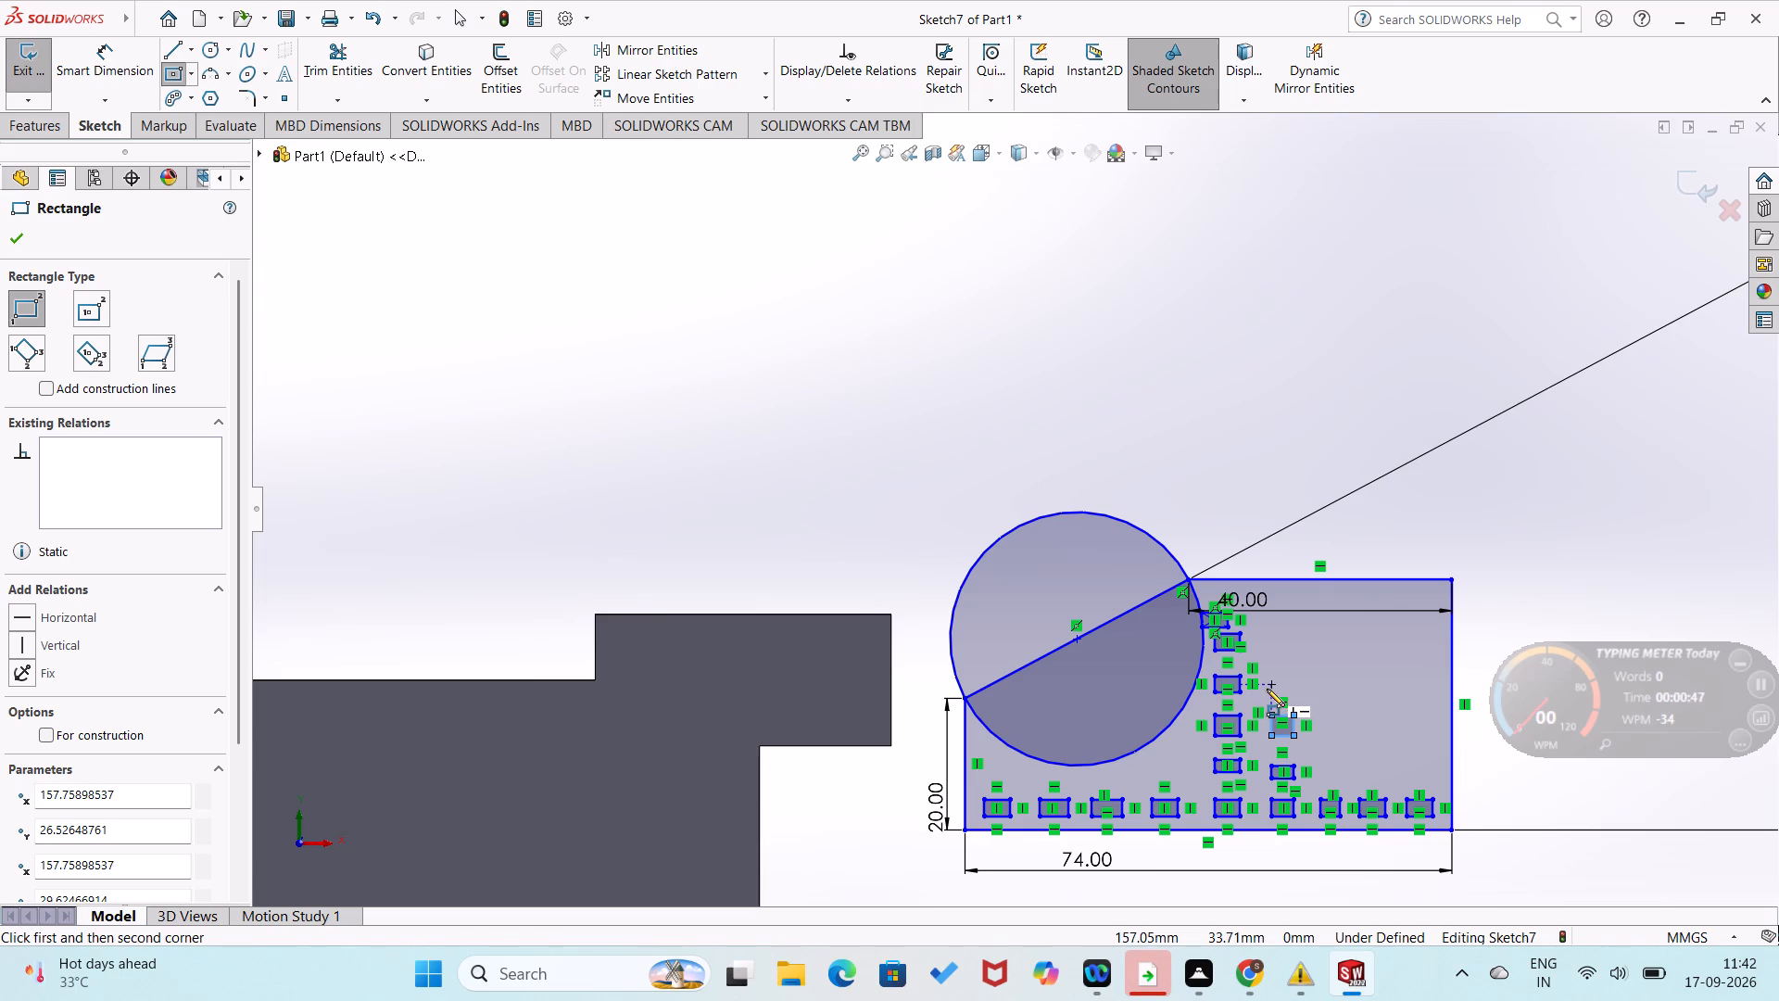
click(1267, 691)
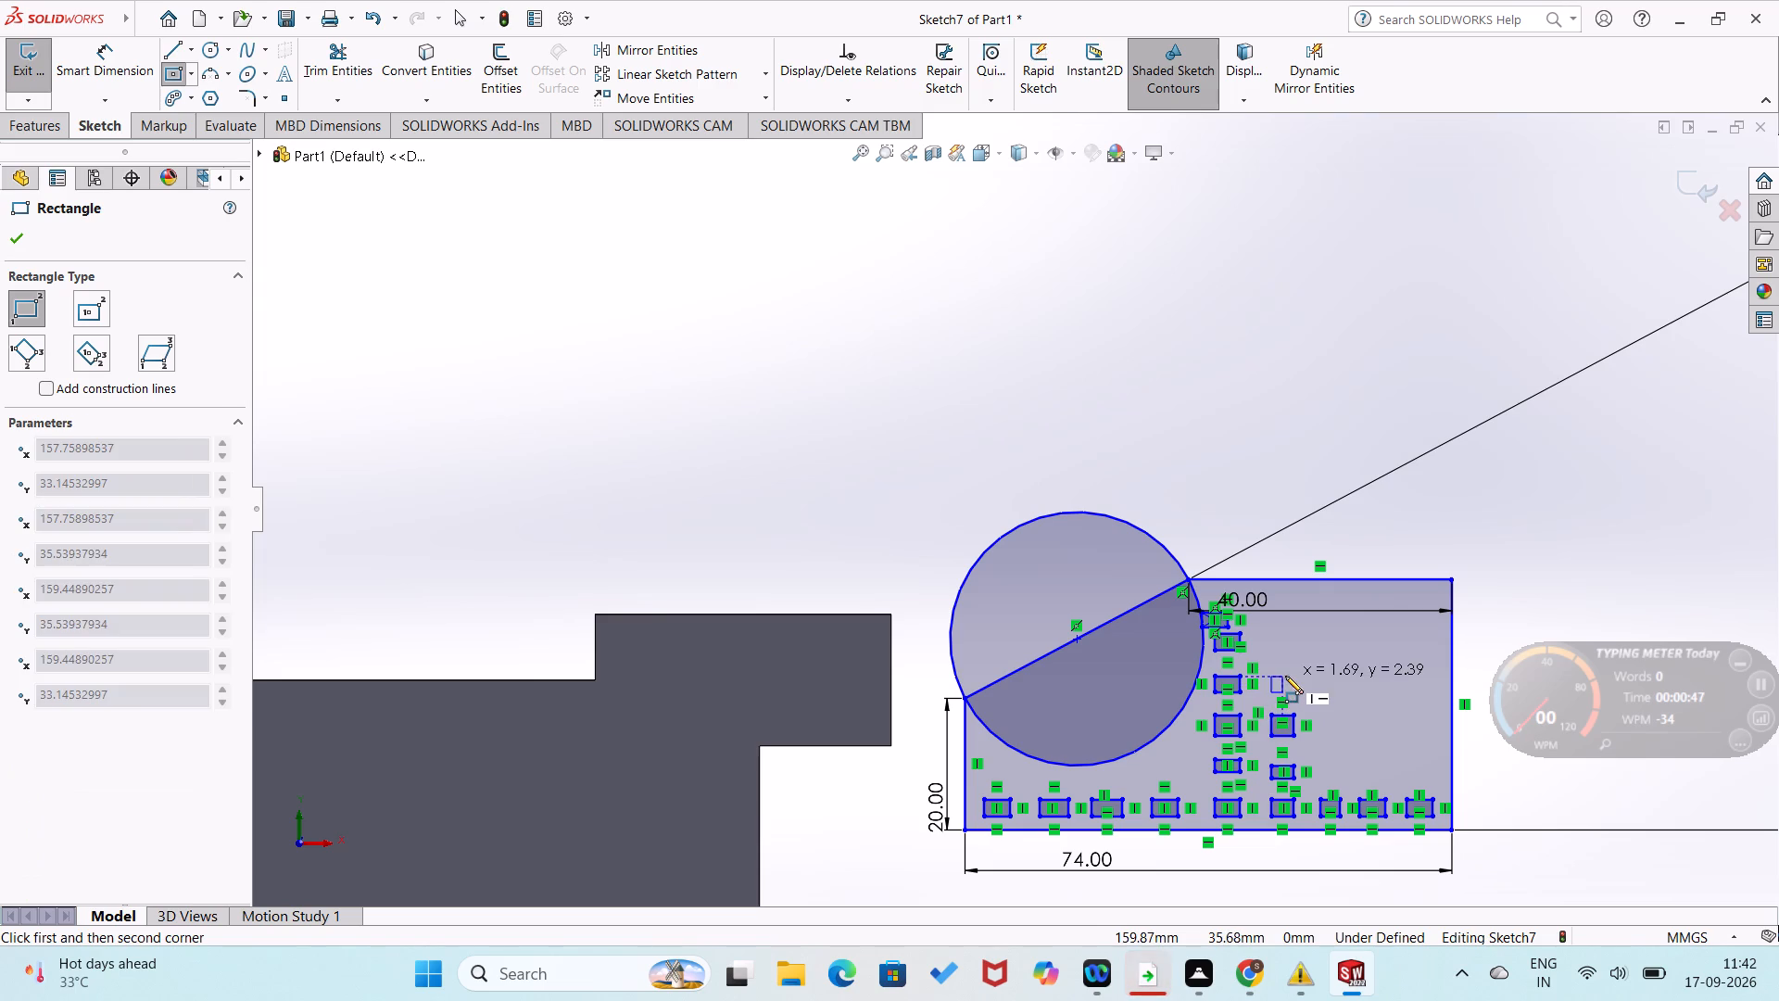
click(1293, 678)
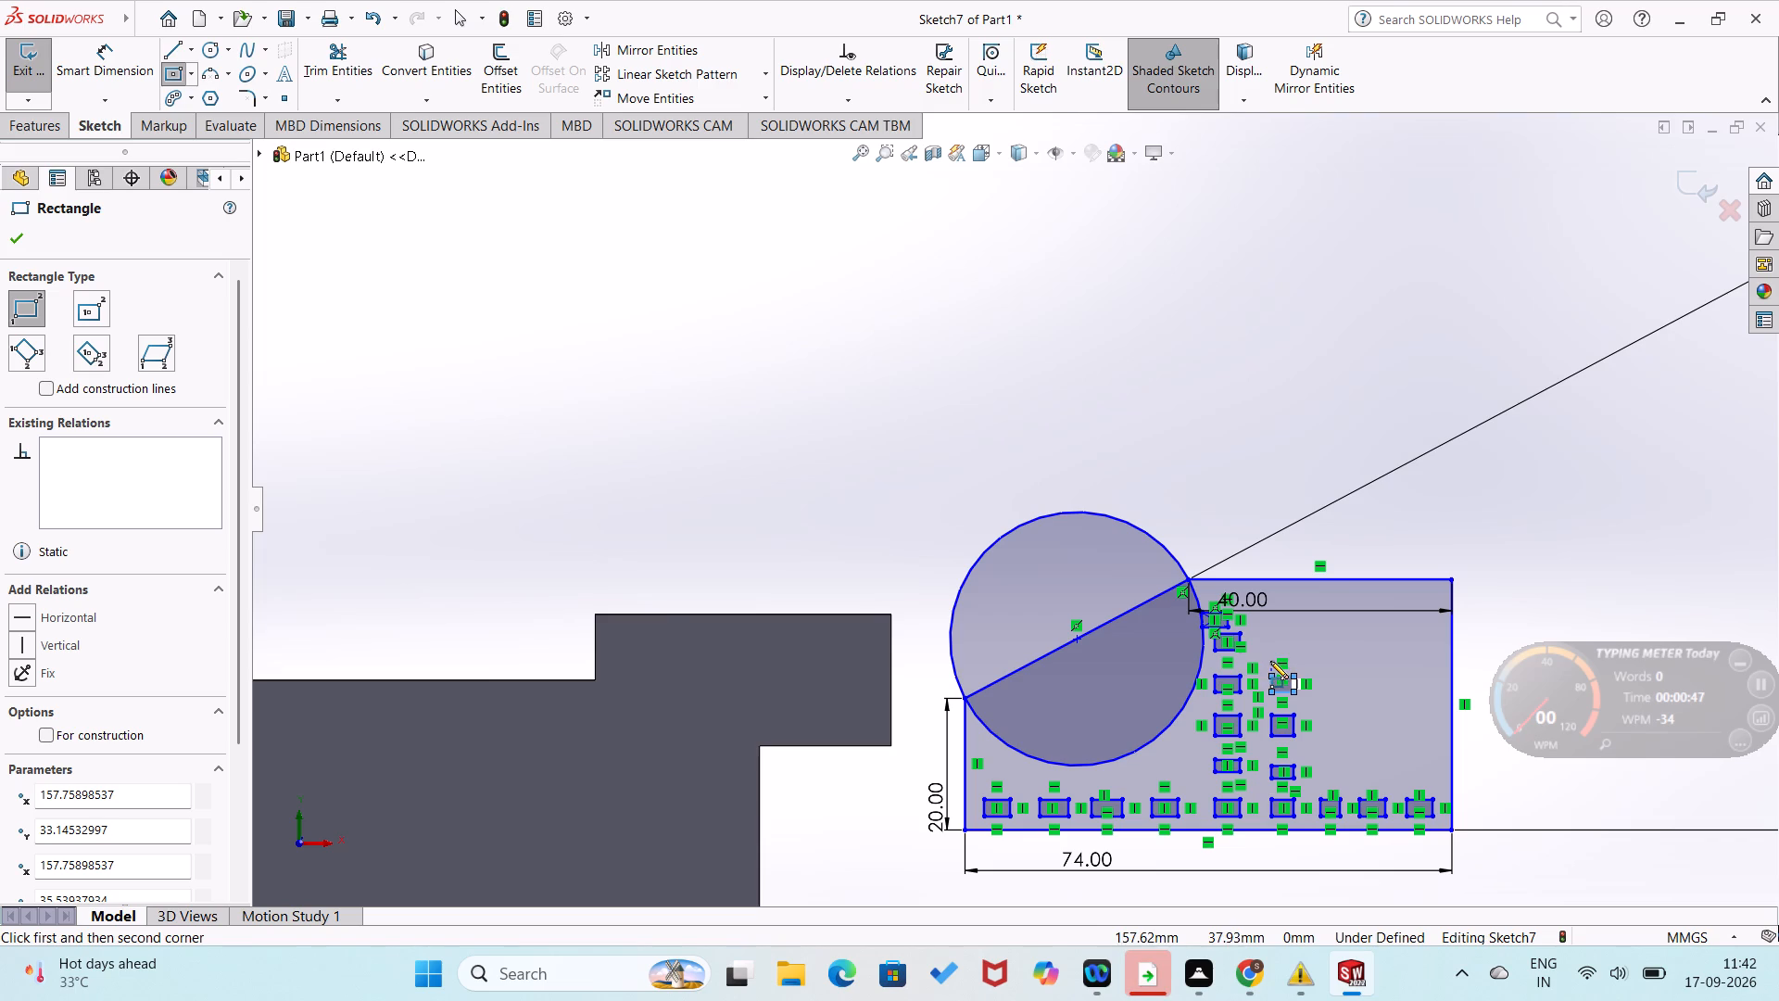
click(1267, 652)
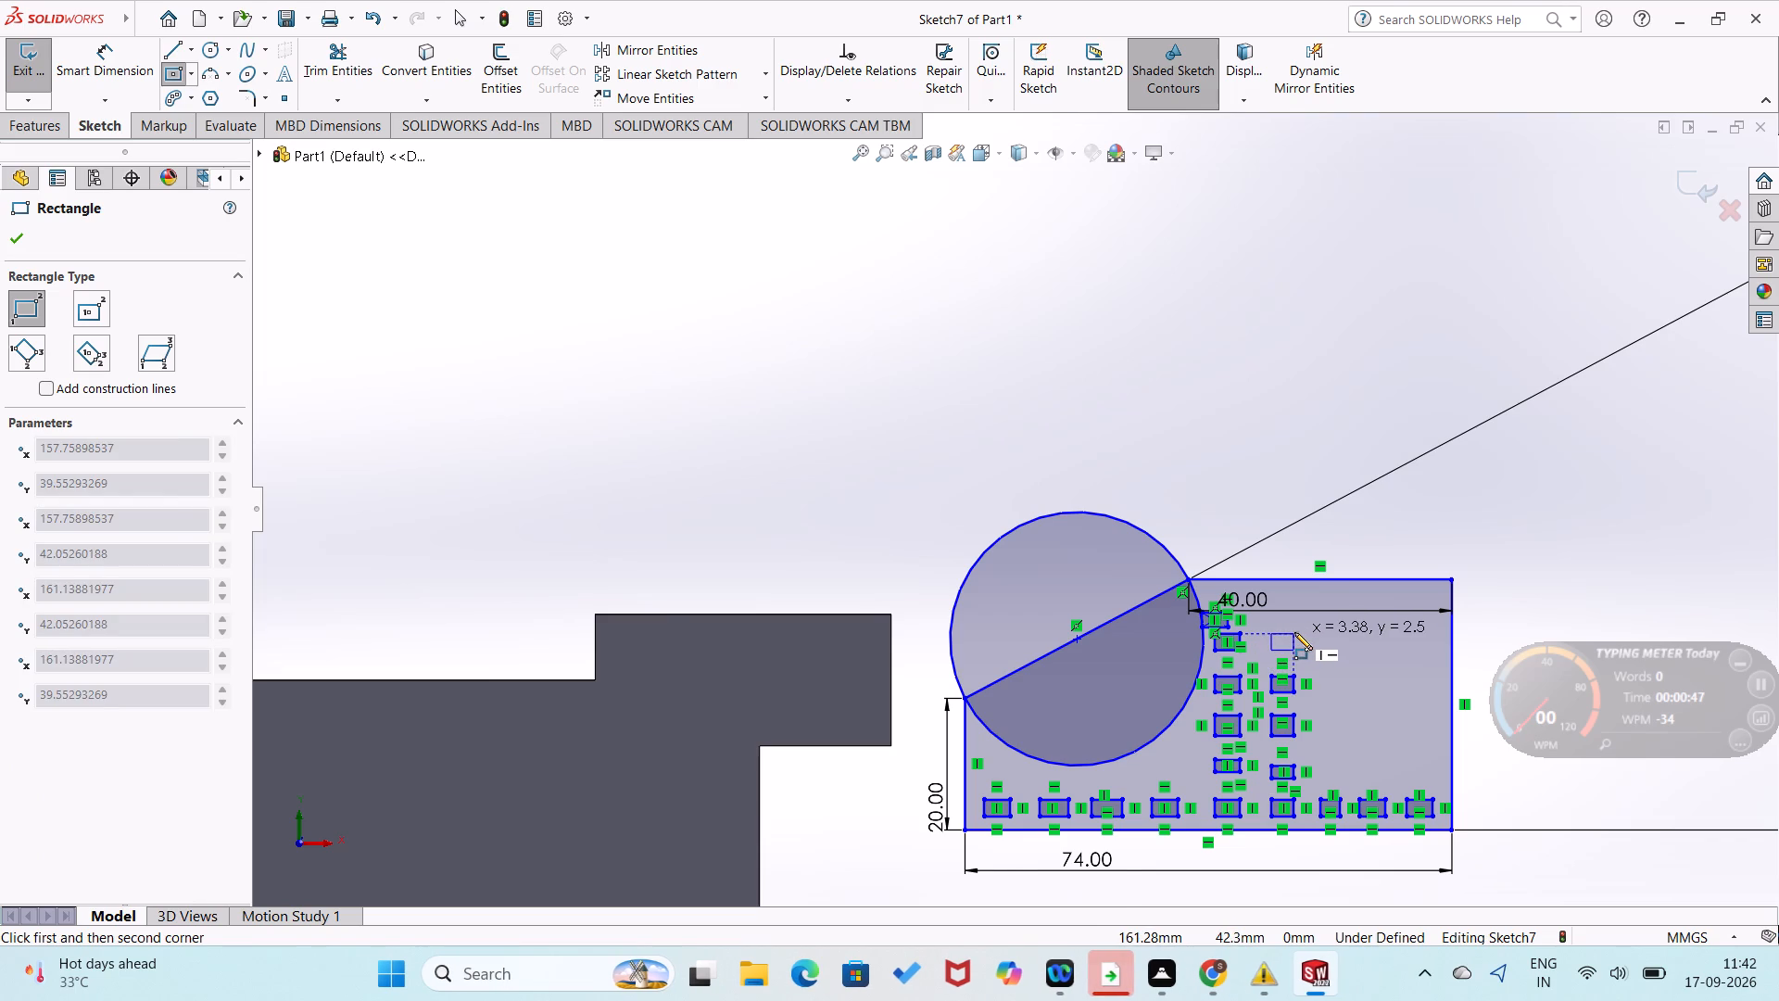
click(1295, 632)
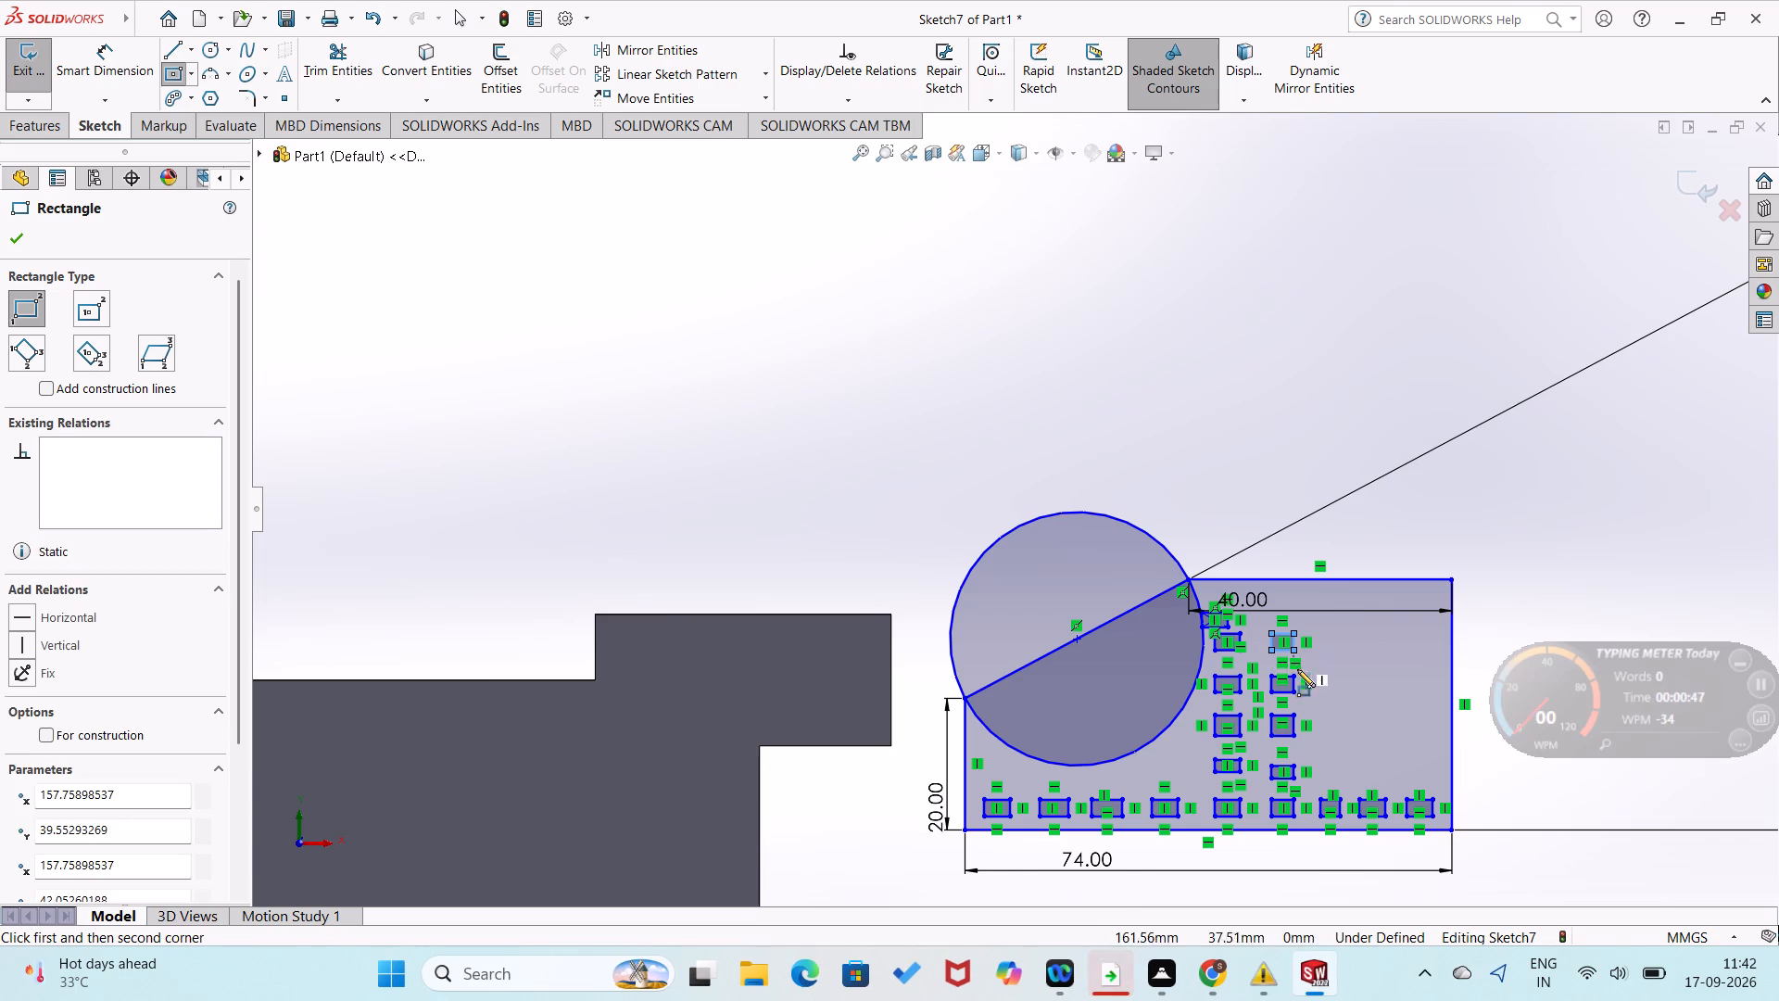
Sketch a column of four corner rectangles, about 3 to 4 mm wide, stacked above the seventh rectangle of the bottom row.
click(1316, 779)
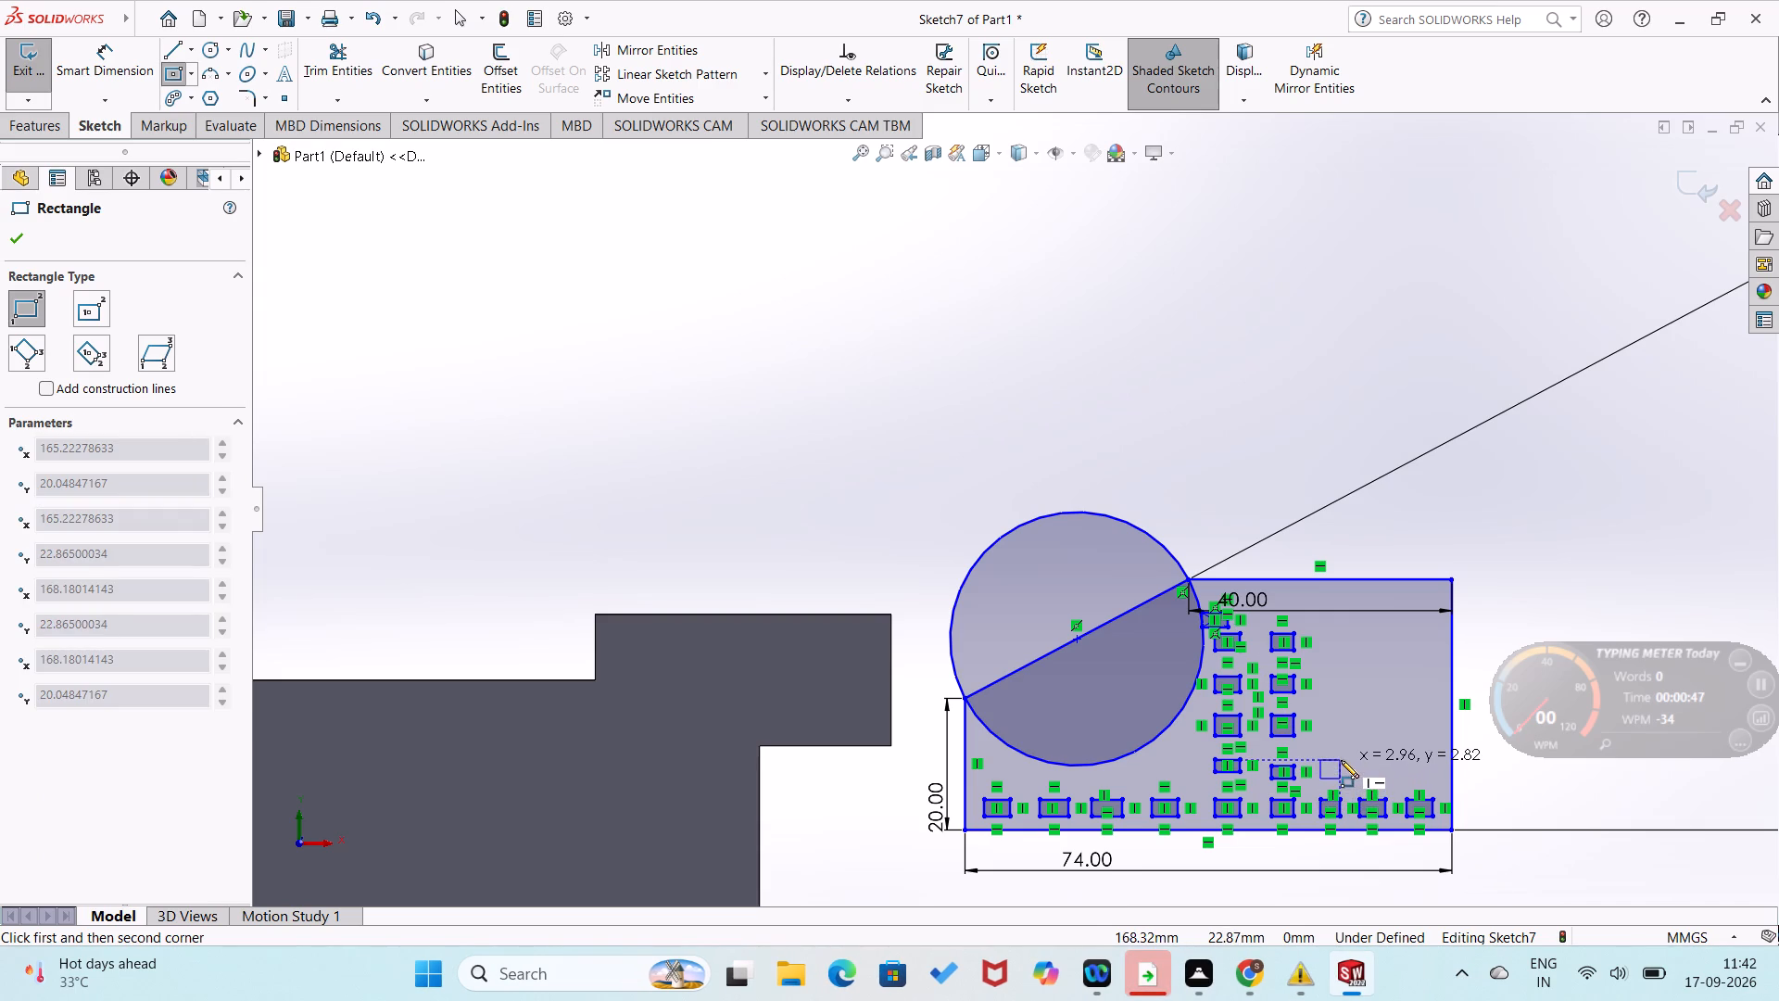
click(1342, 767)
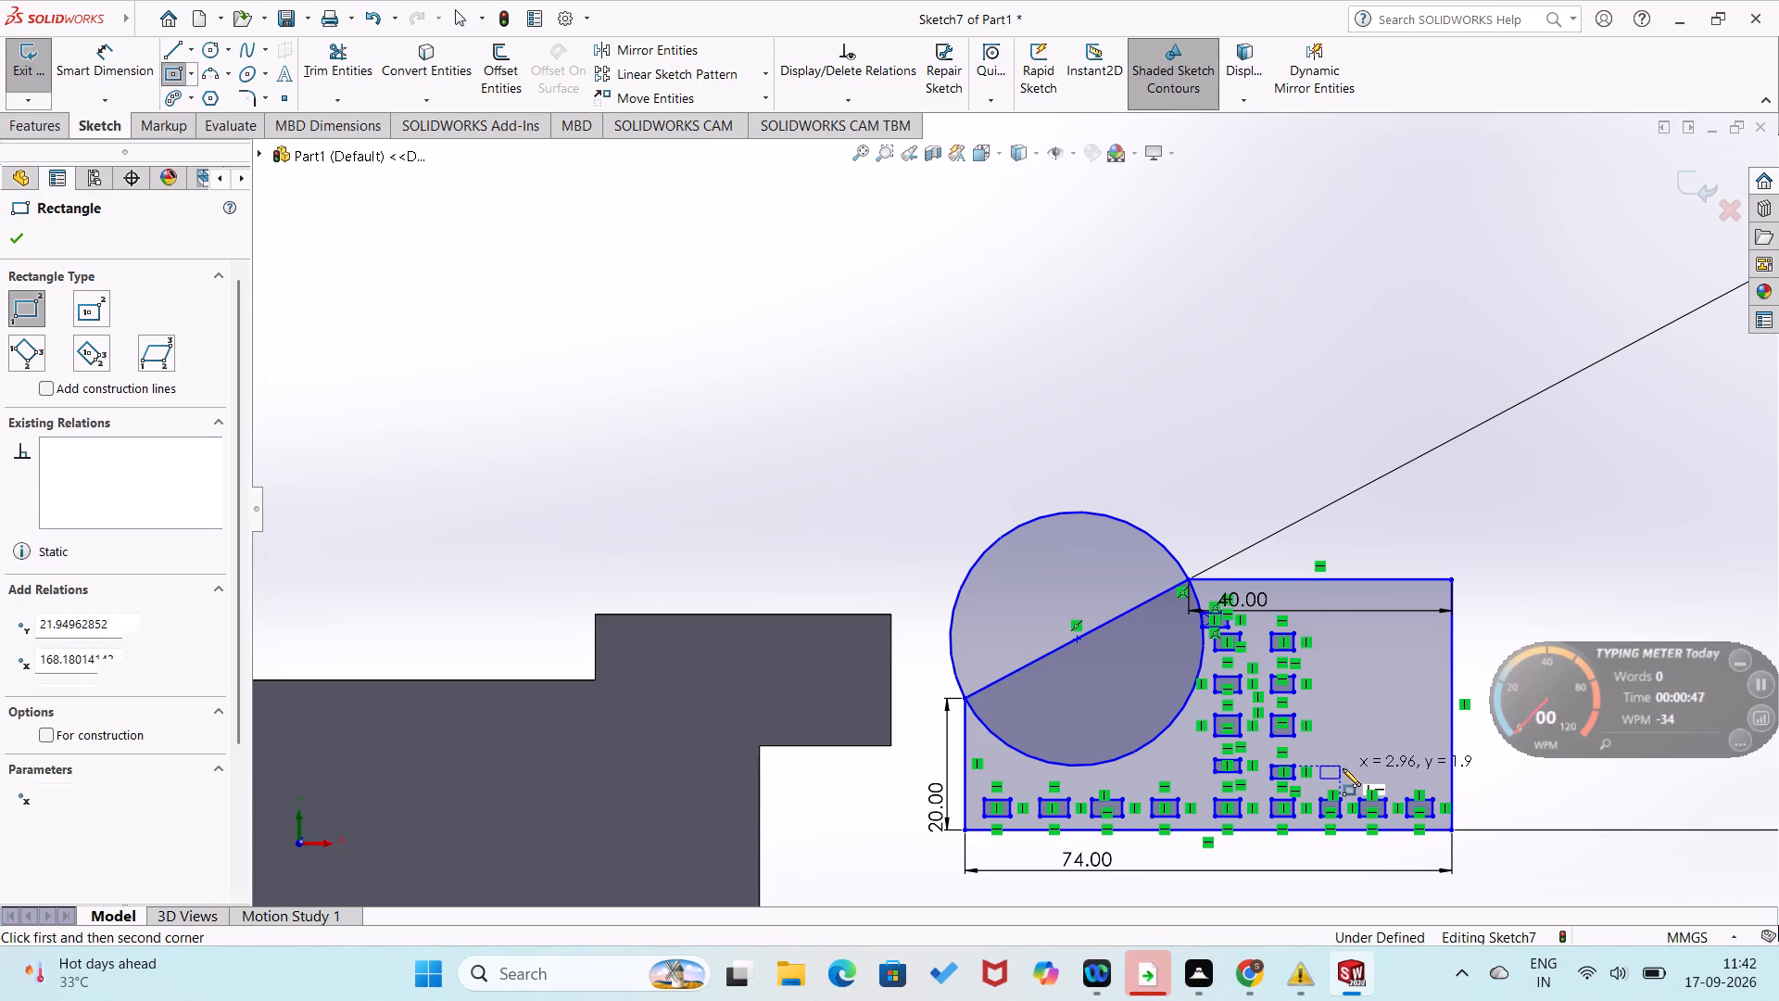
click(1319, 739)
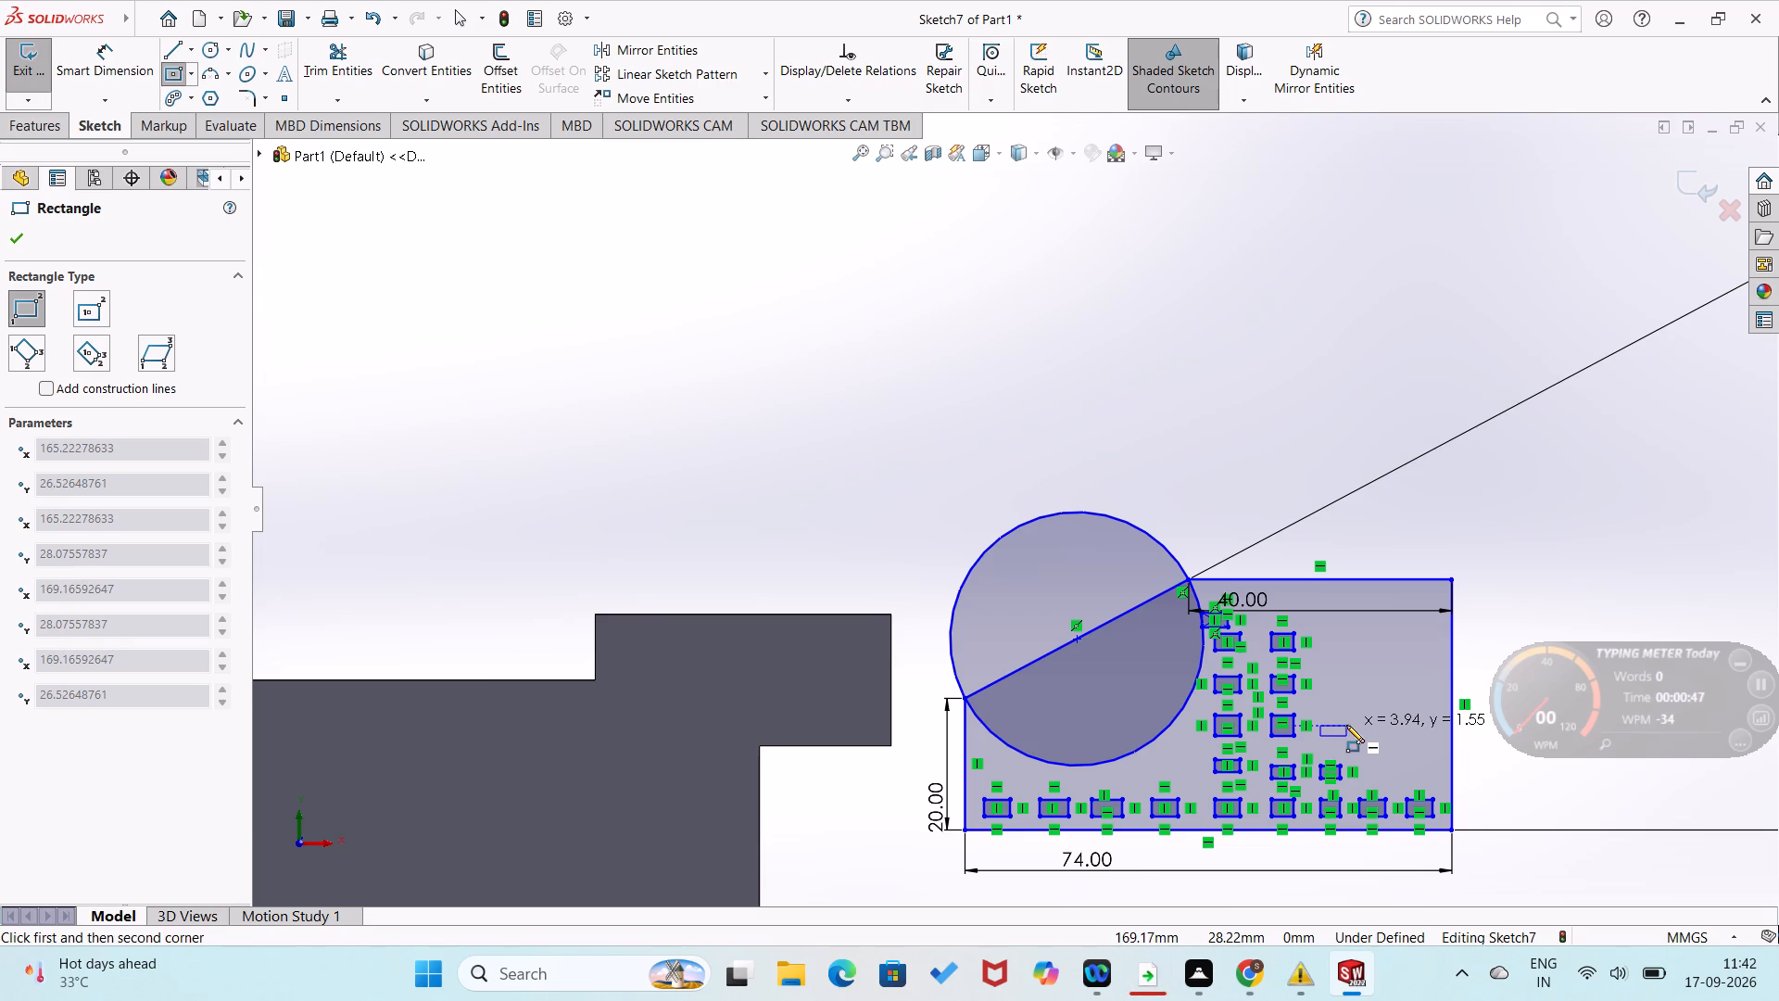
click(1344, 717)
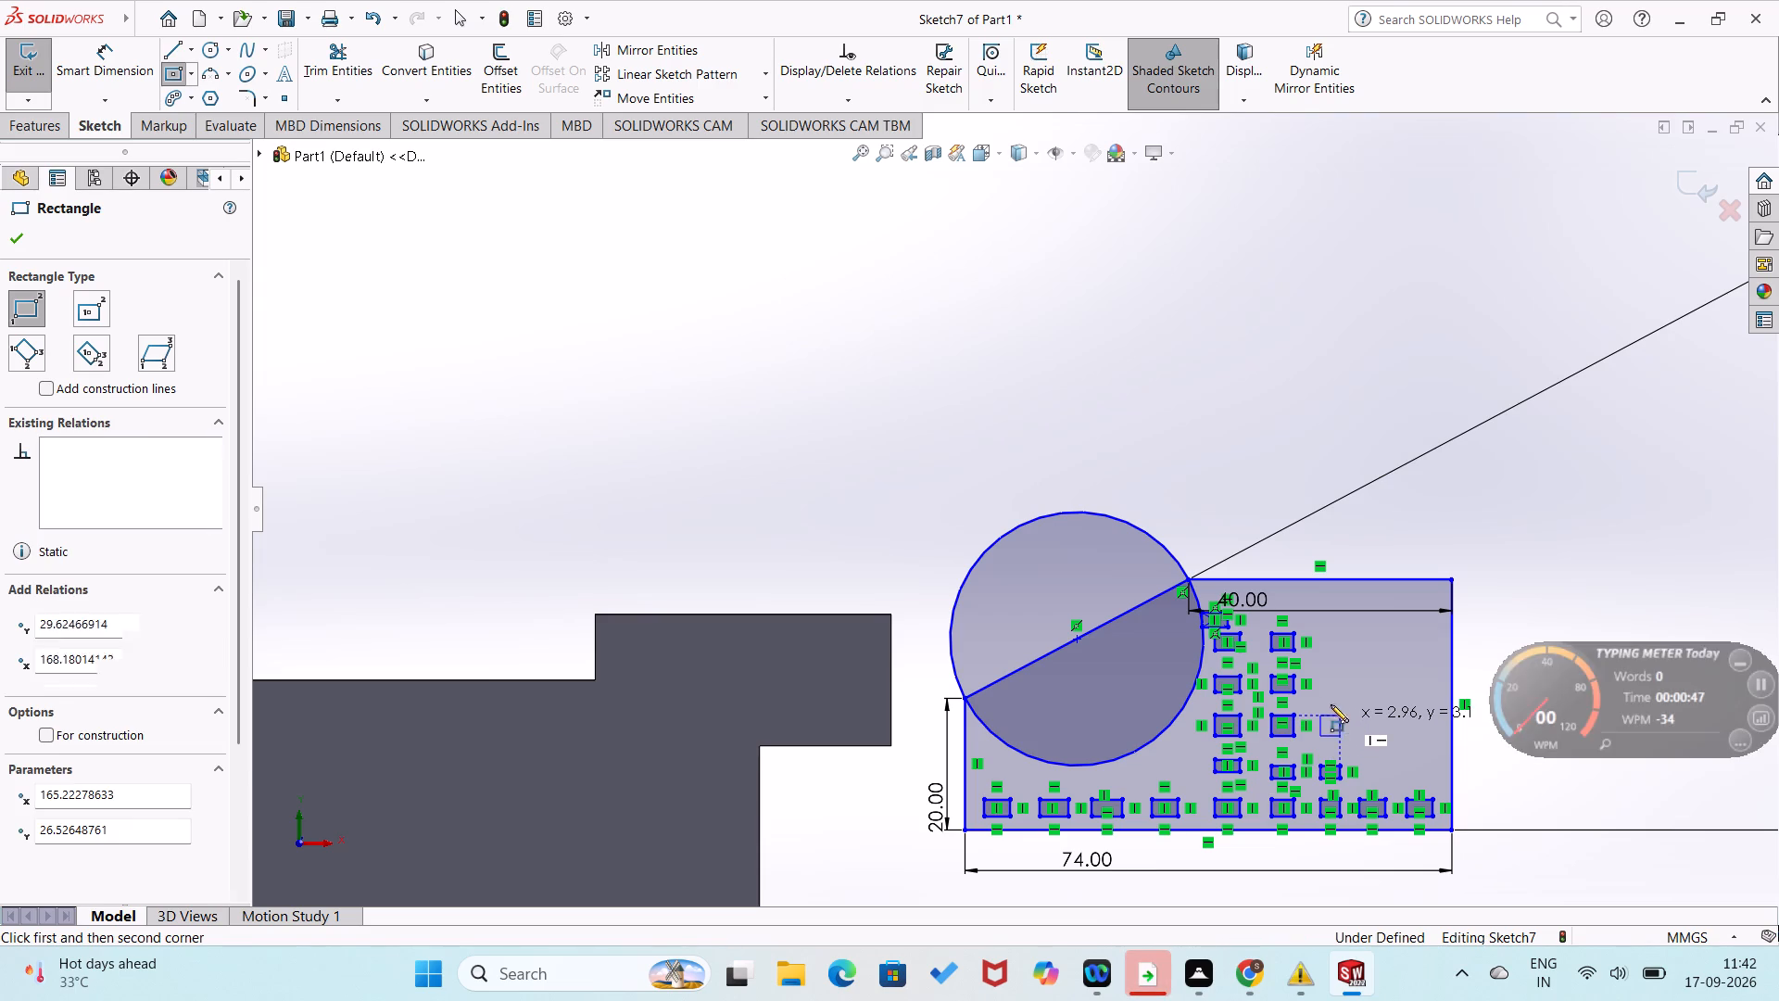
click(1314, 691)
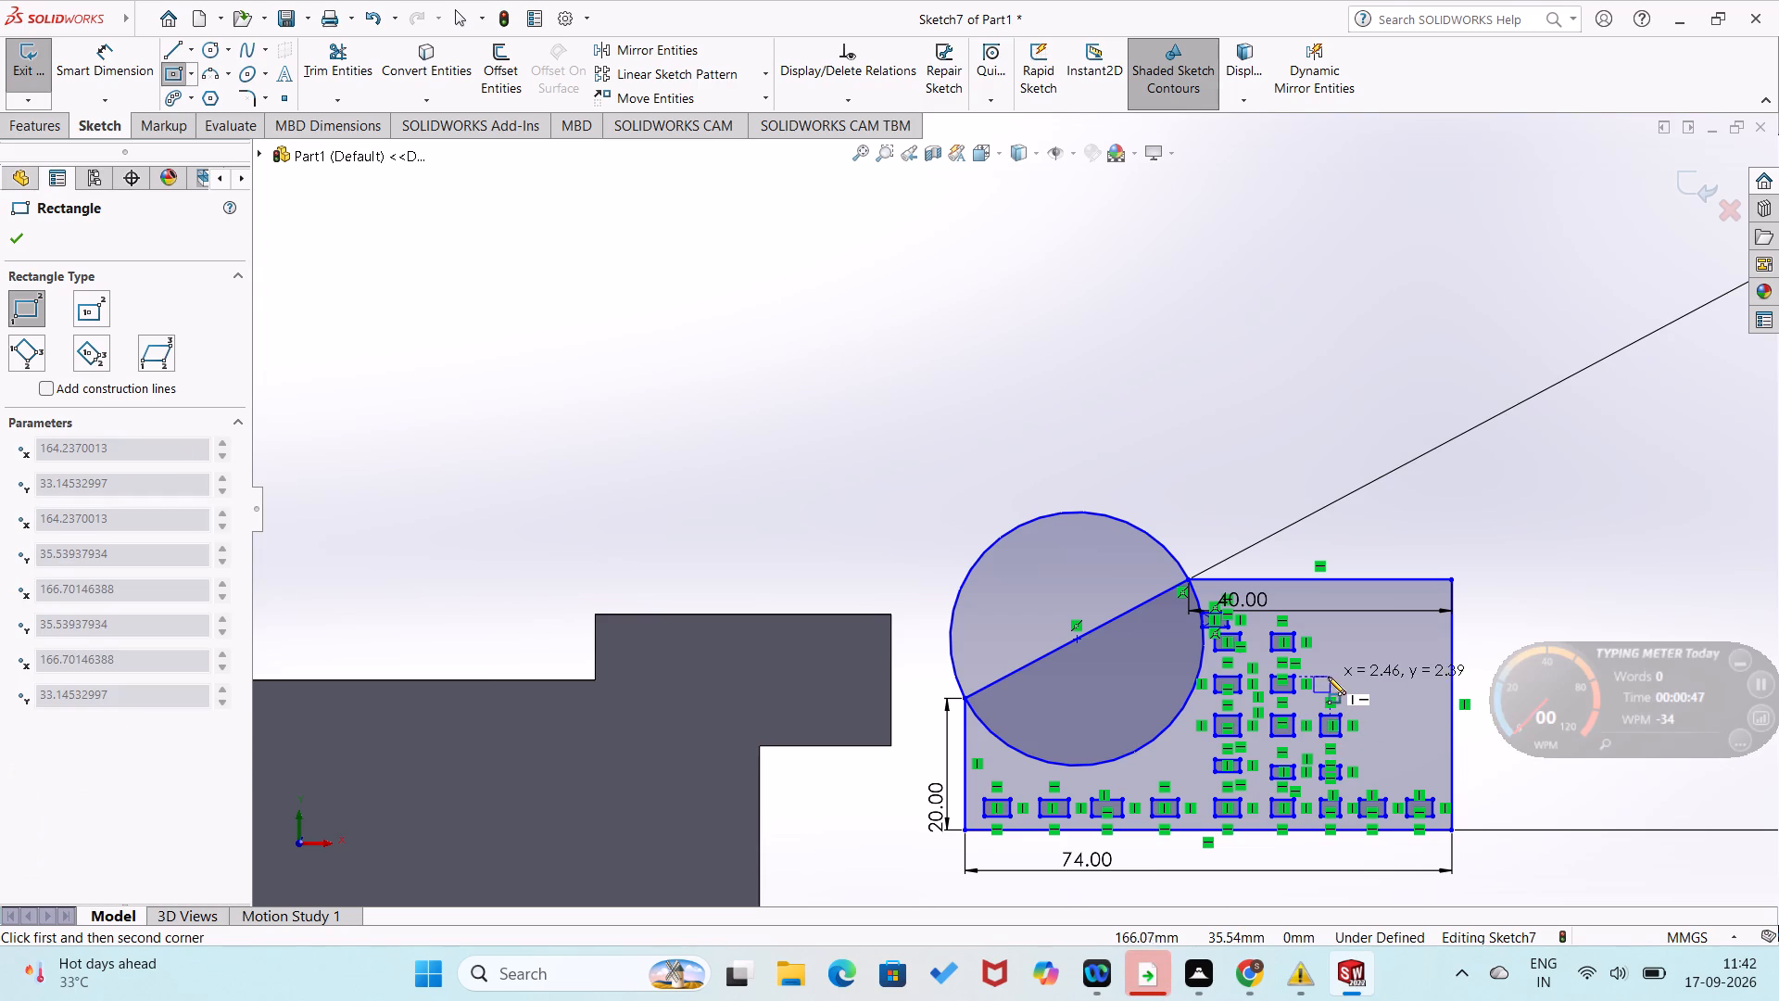
click(1336, 676)
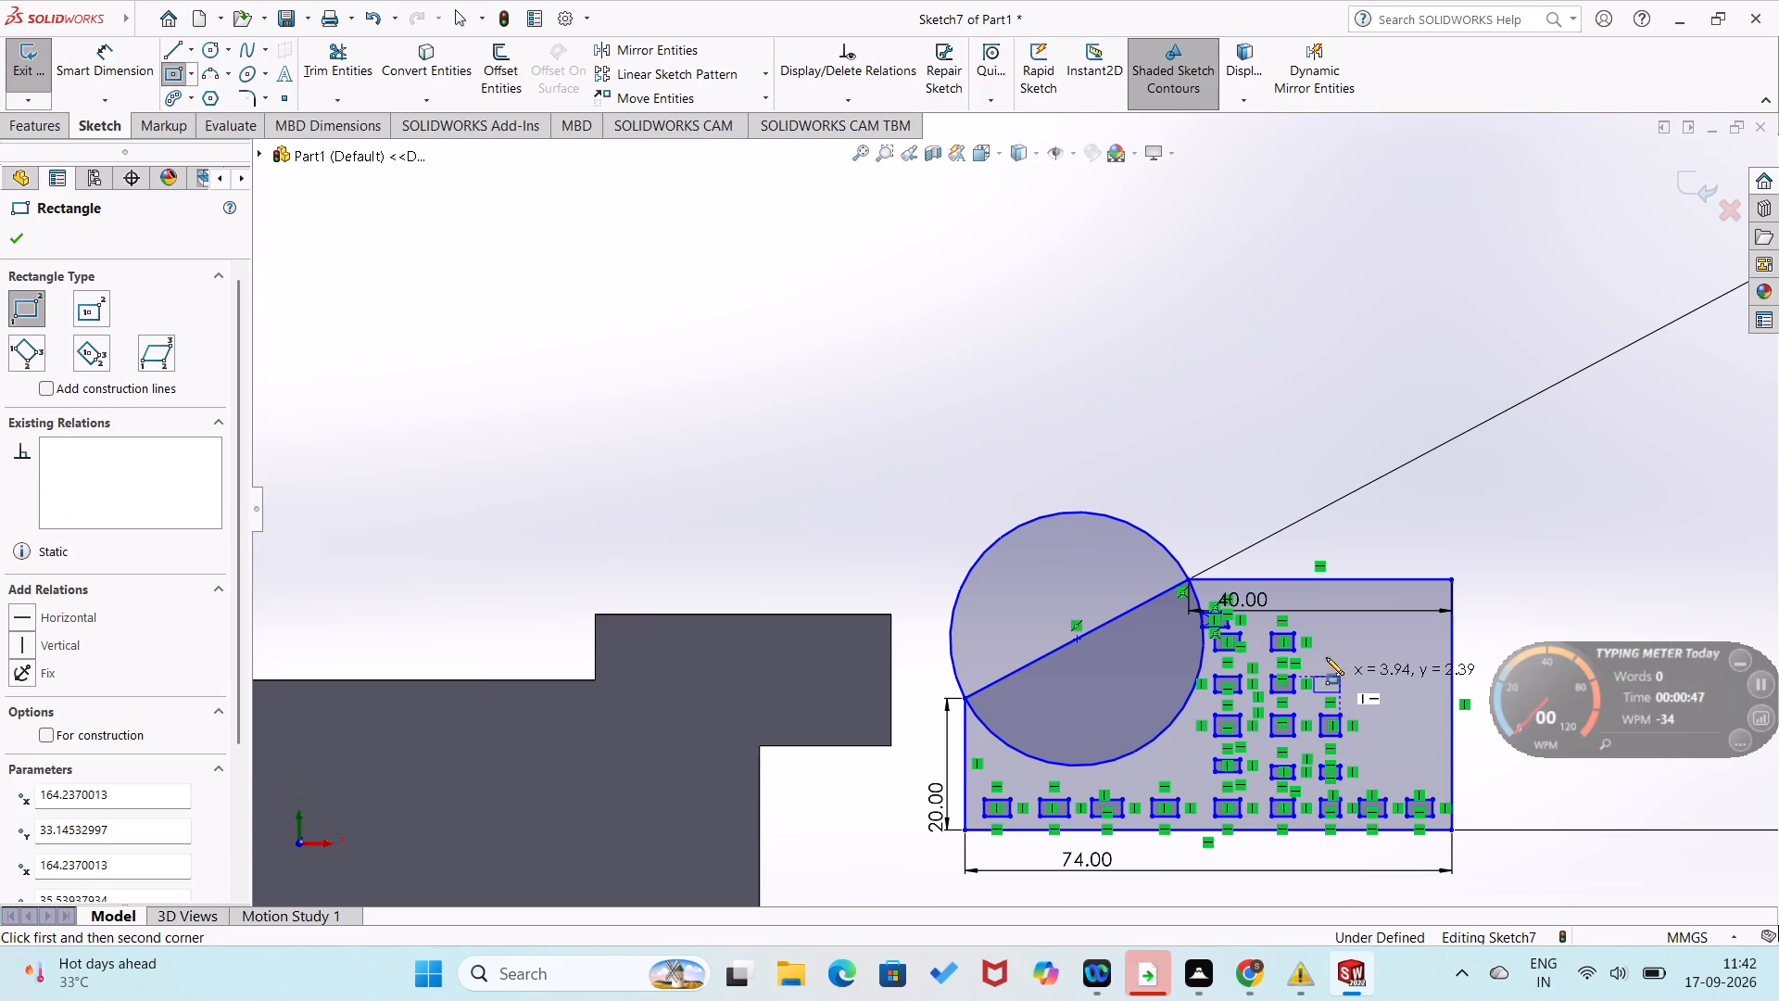
click(1317, 652)
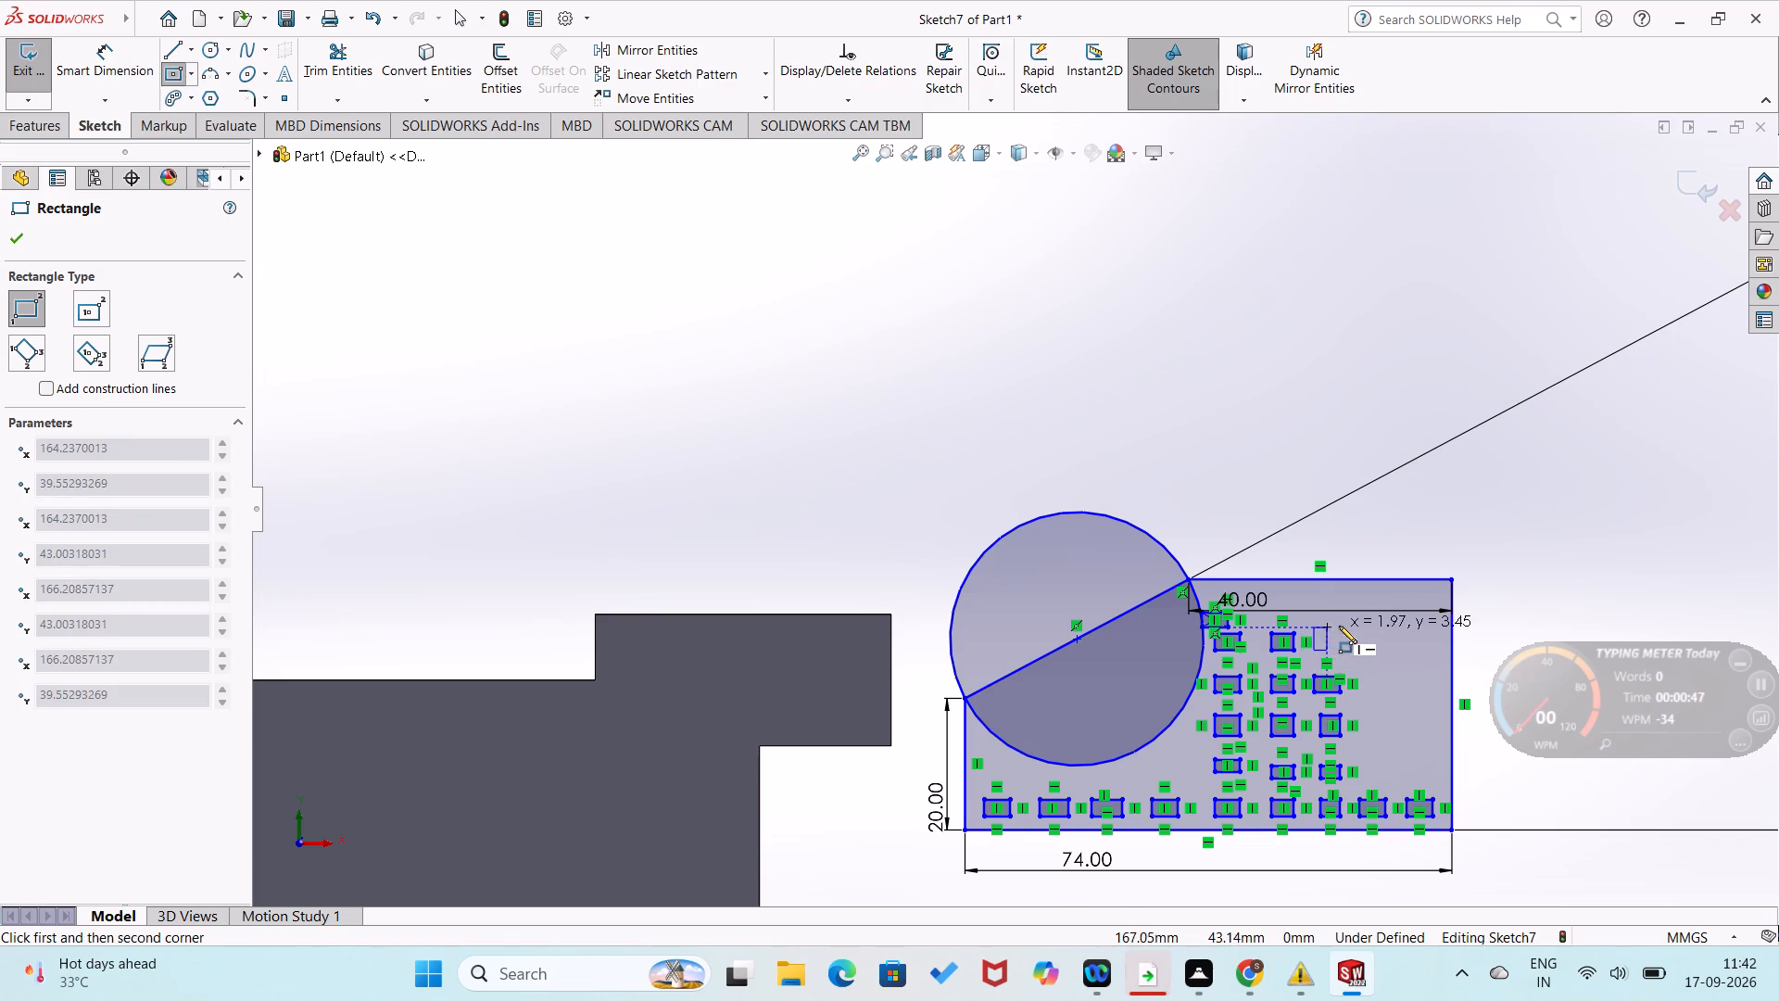
click(1339, 626)
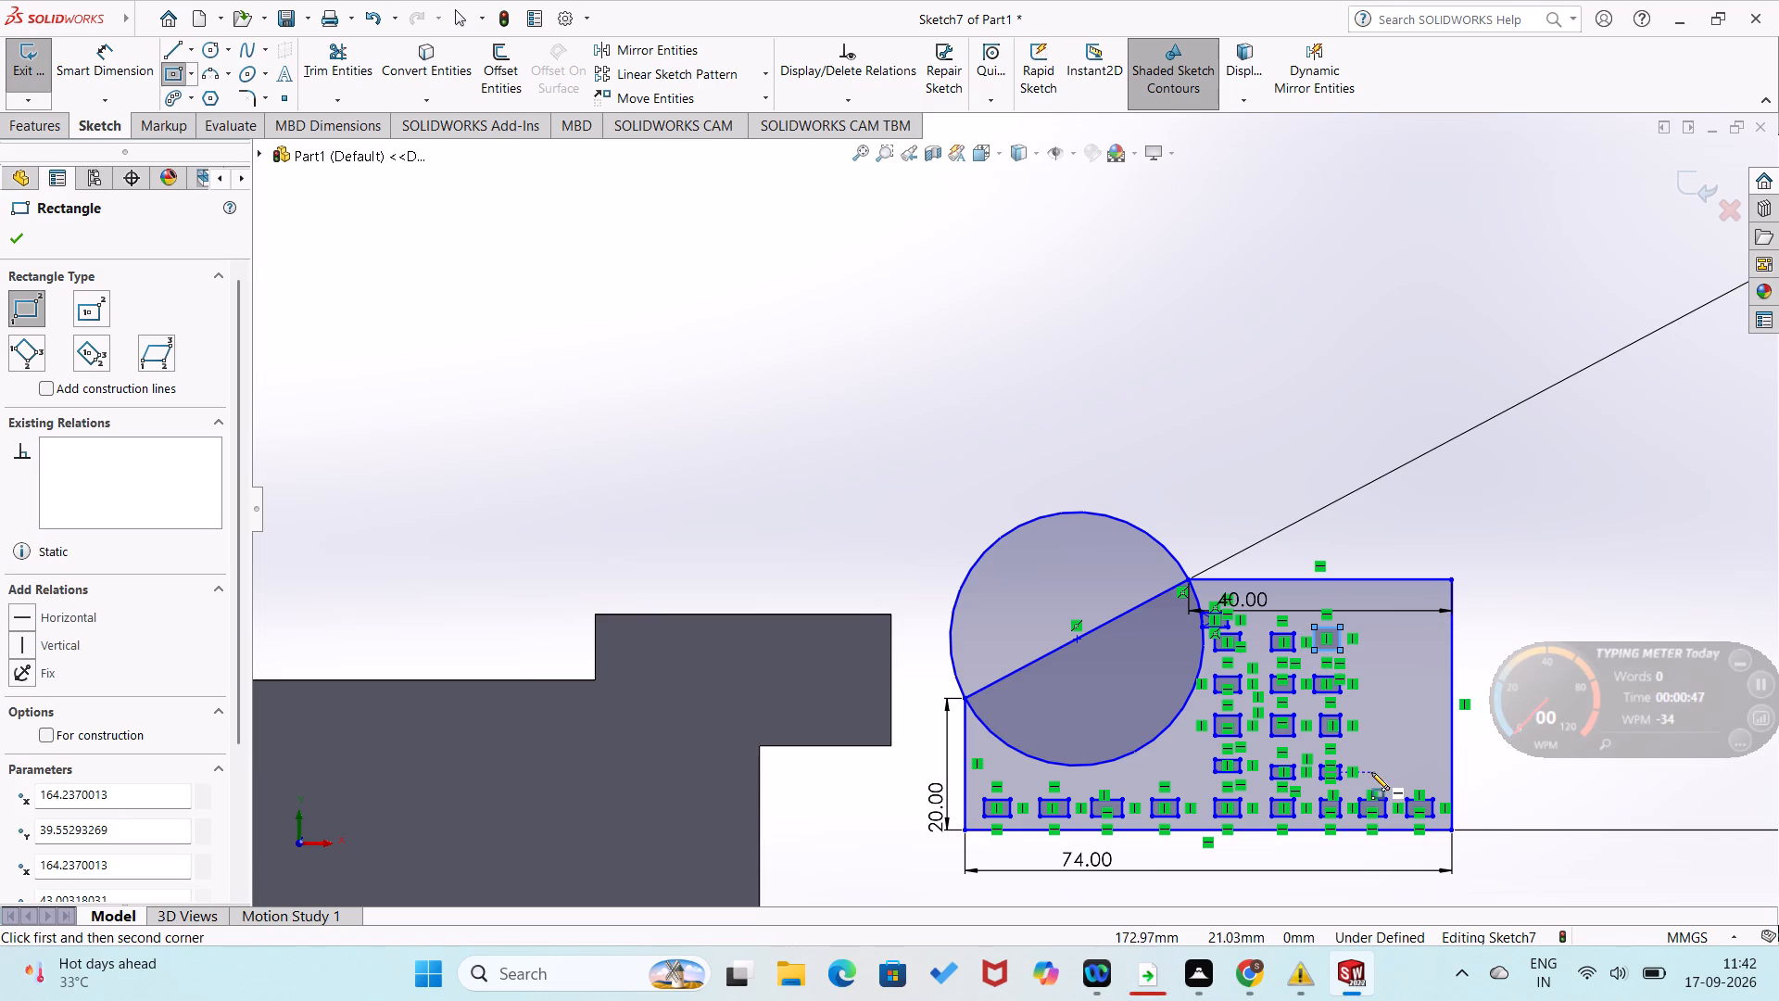
Sketch a column of four corner rectangles, about 3.9 mm wide and 2 to 3 mm high, above the eighth rectangle of the bottom row.
click(1358, 780)
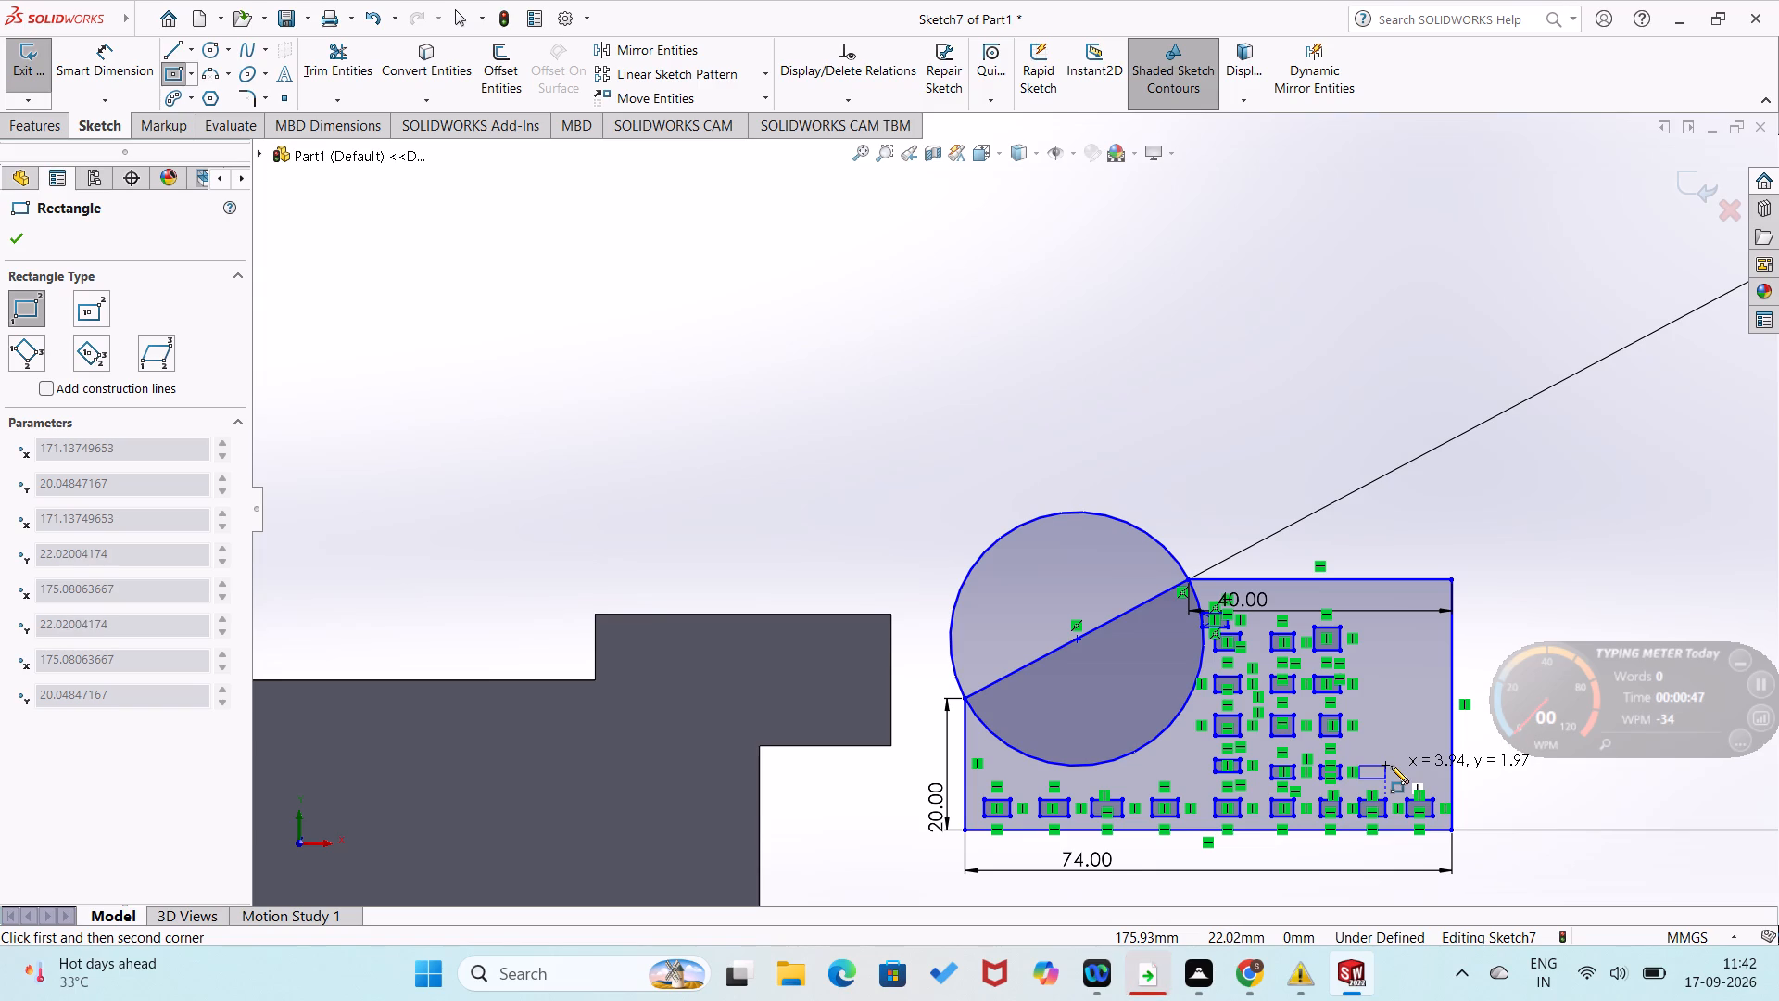
click(1391, 766)
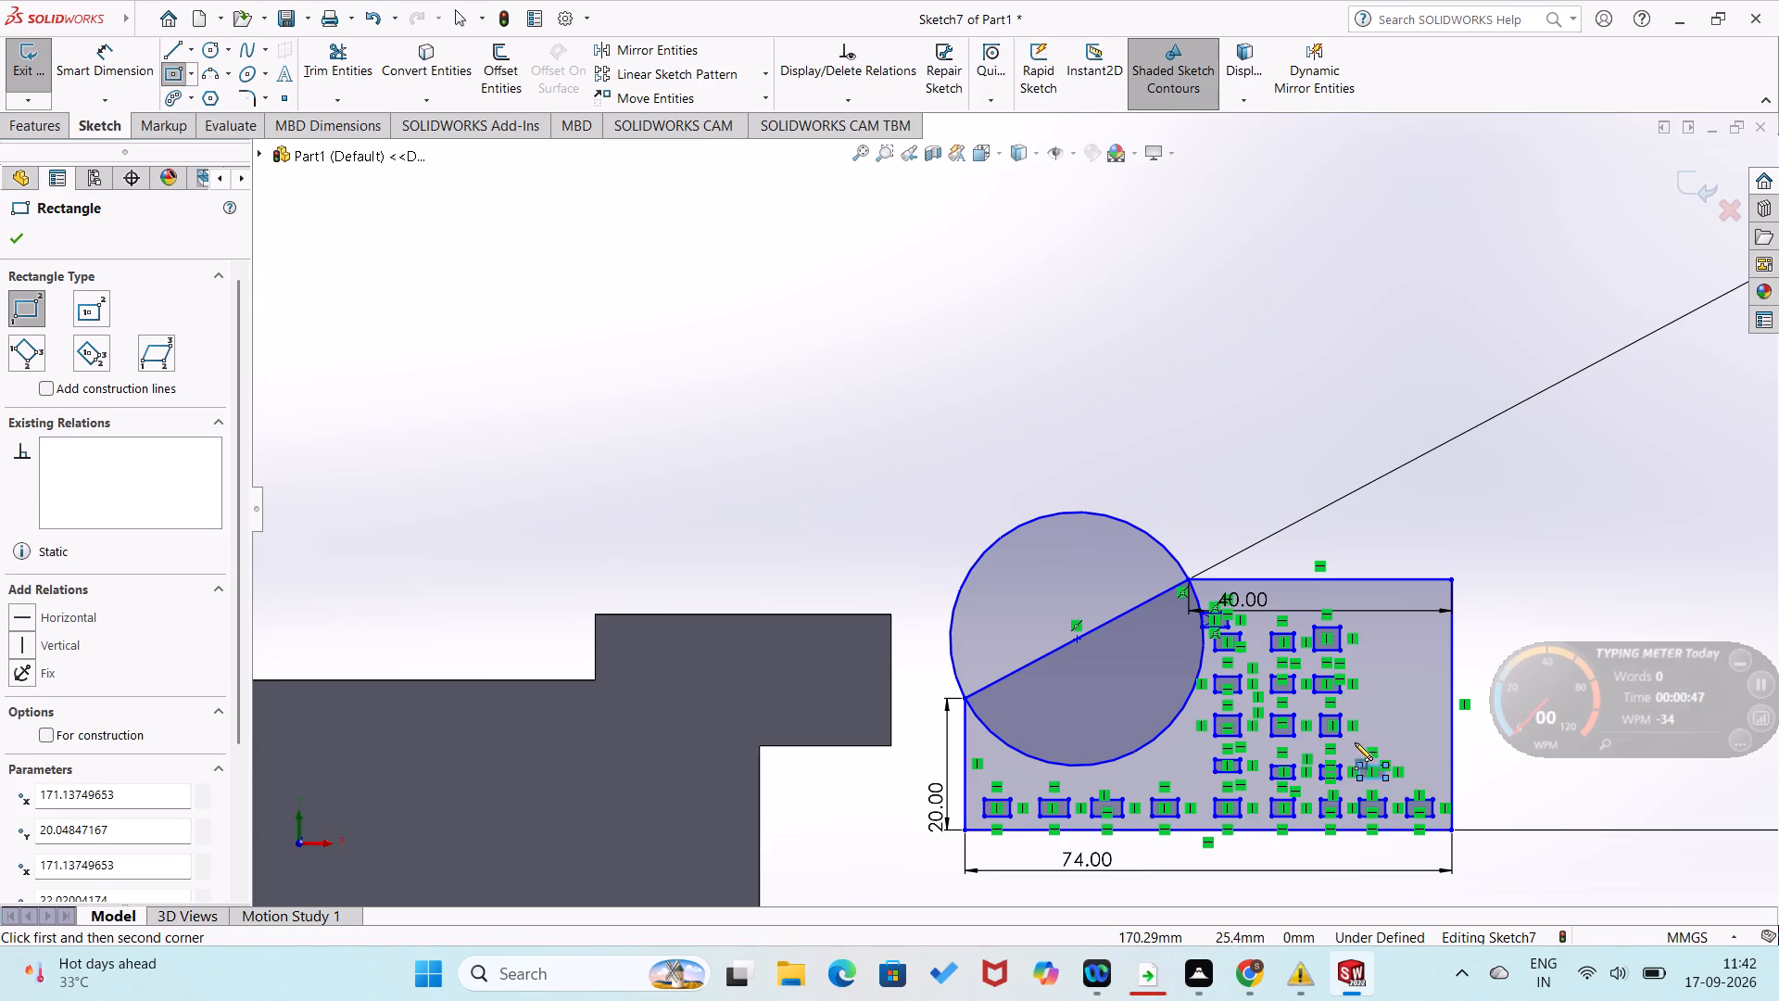
click(1360, 740)
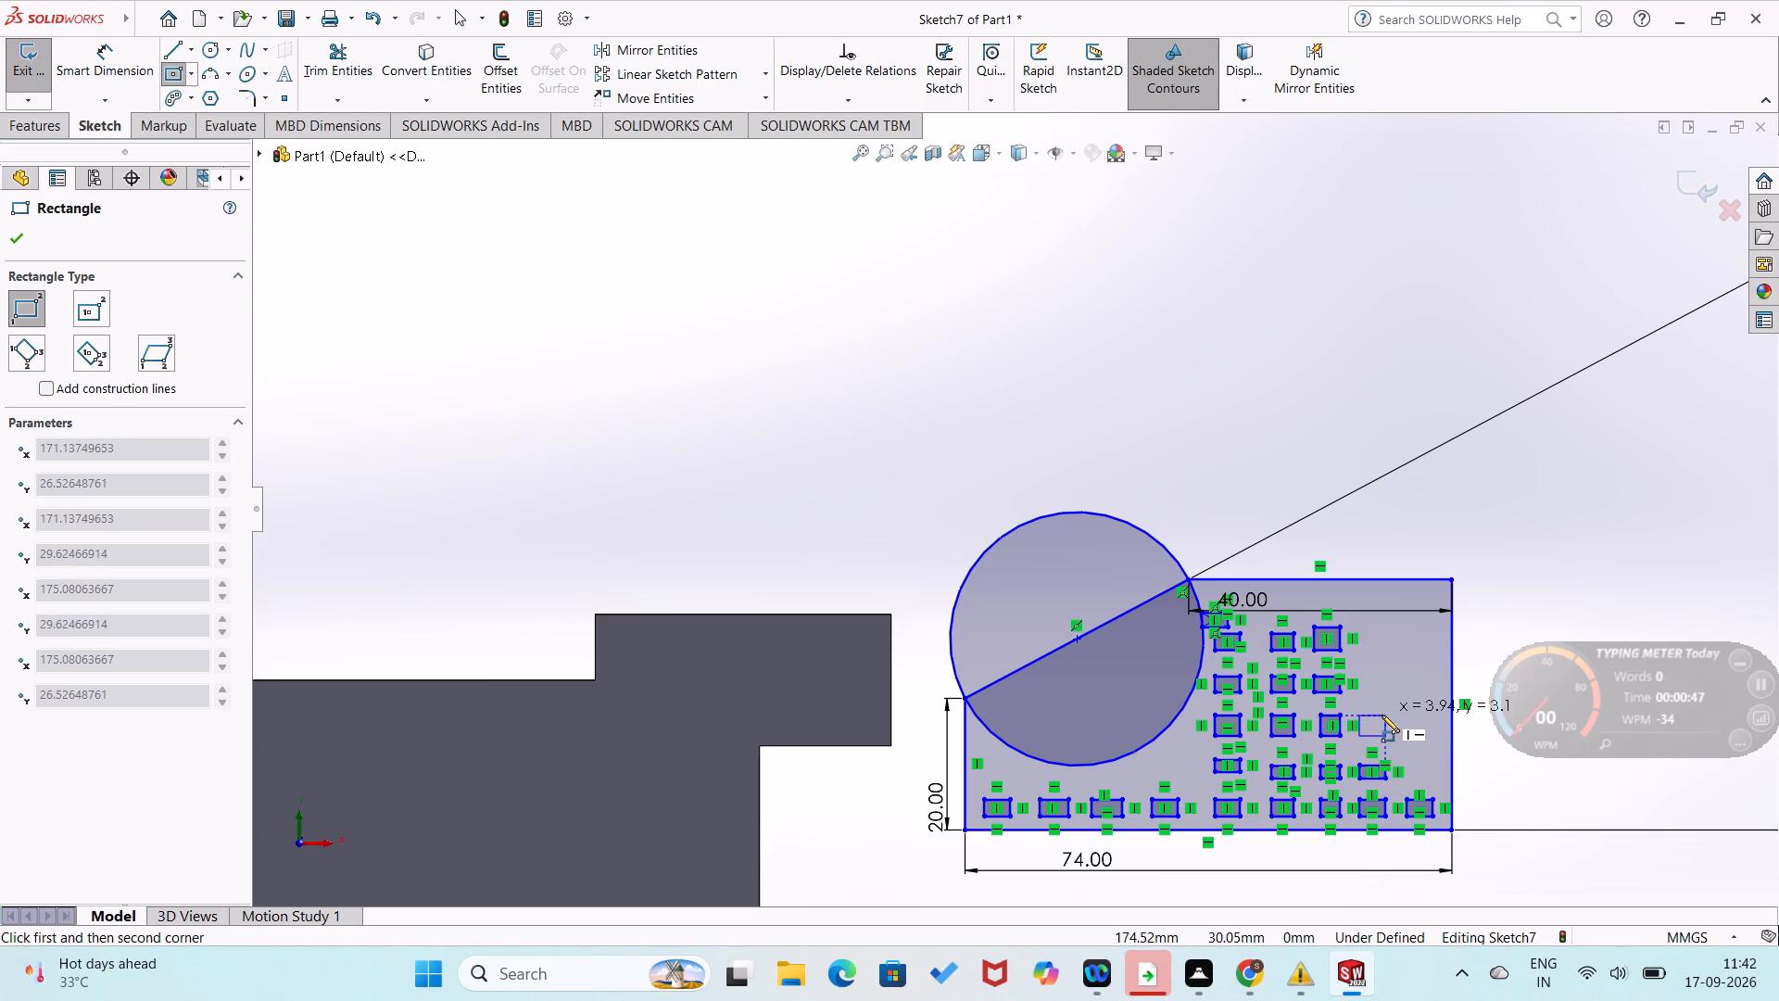
click(1382, 715)
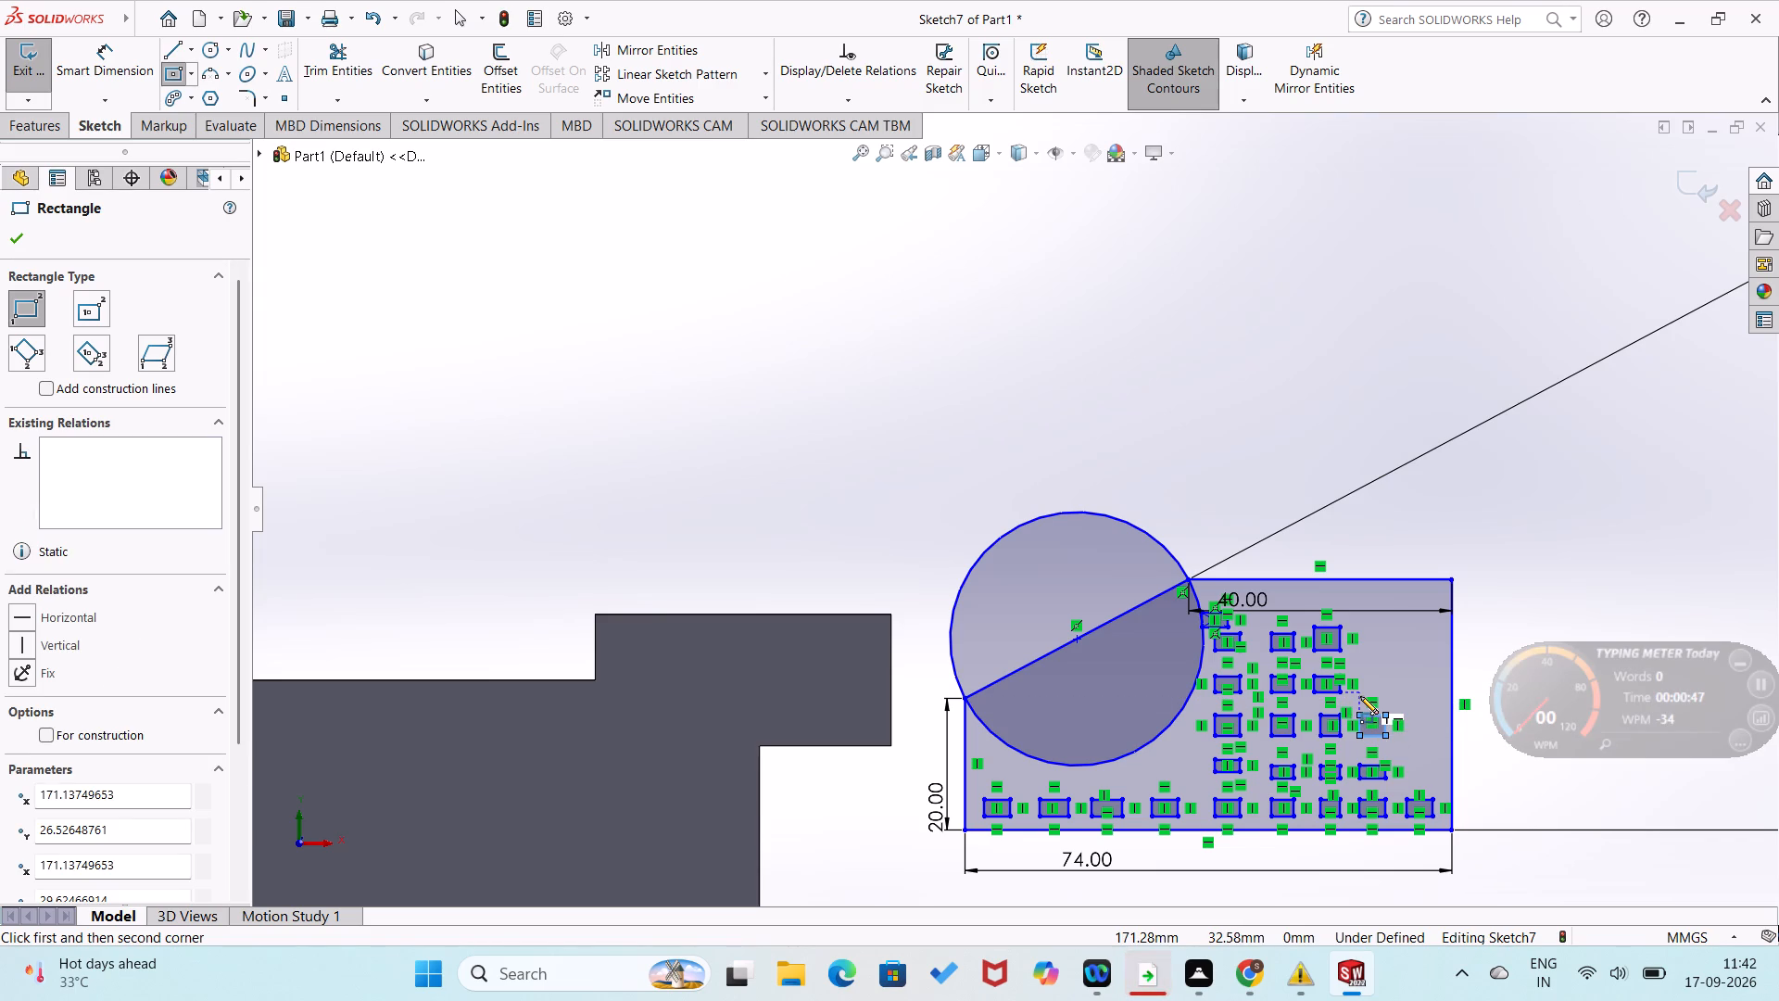
click(1360, 696)
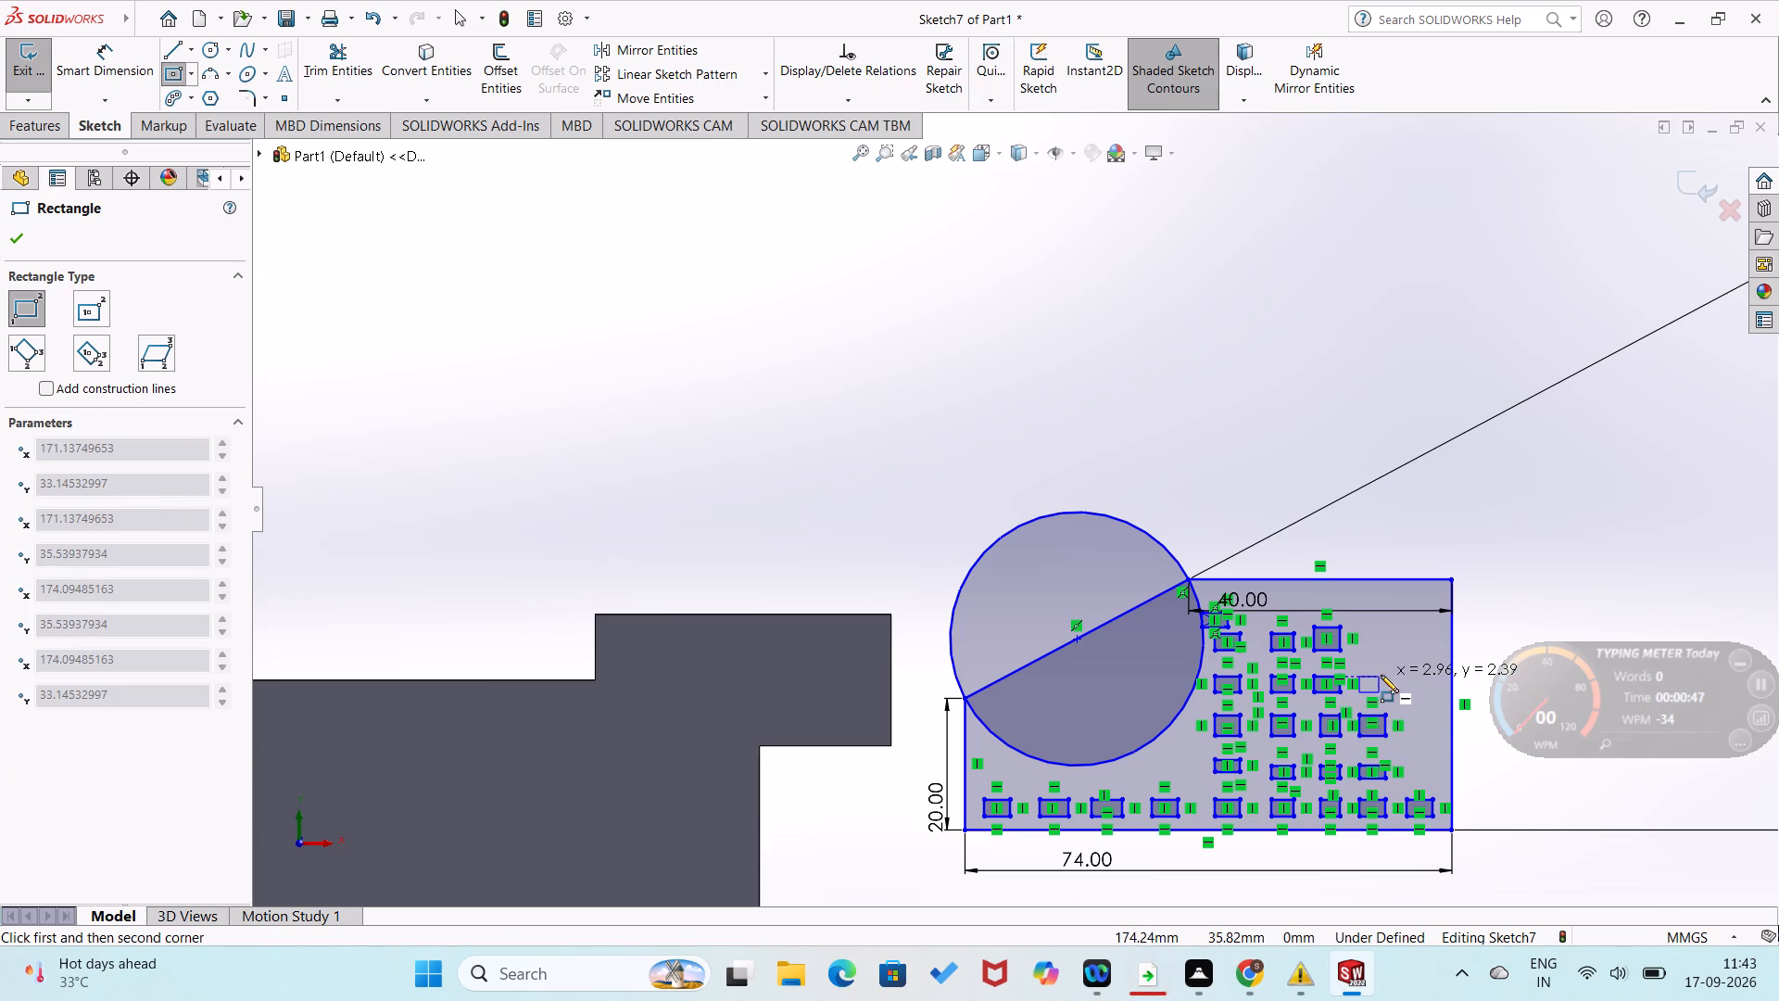
click(1385, 673)
click(1361, 654)
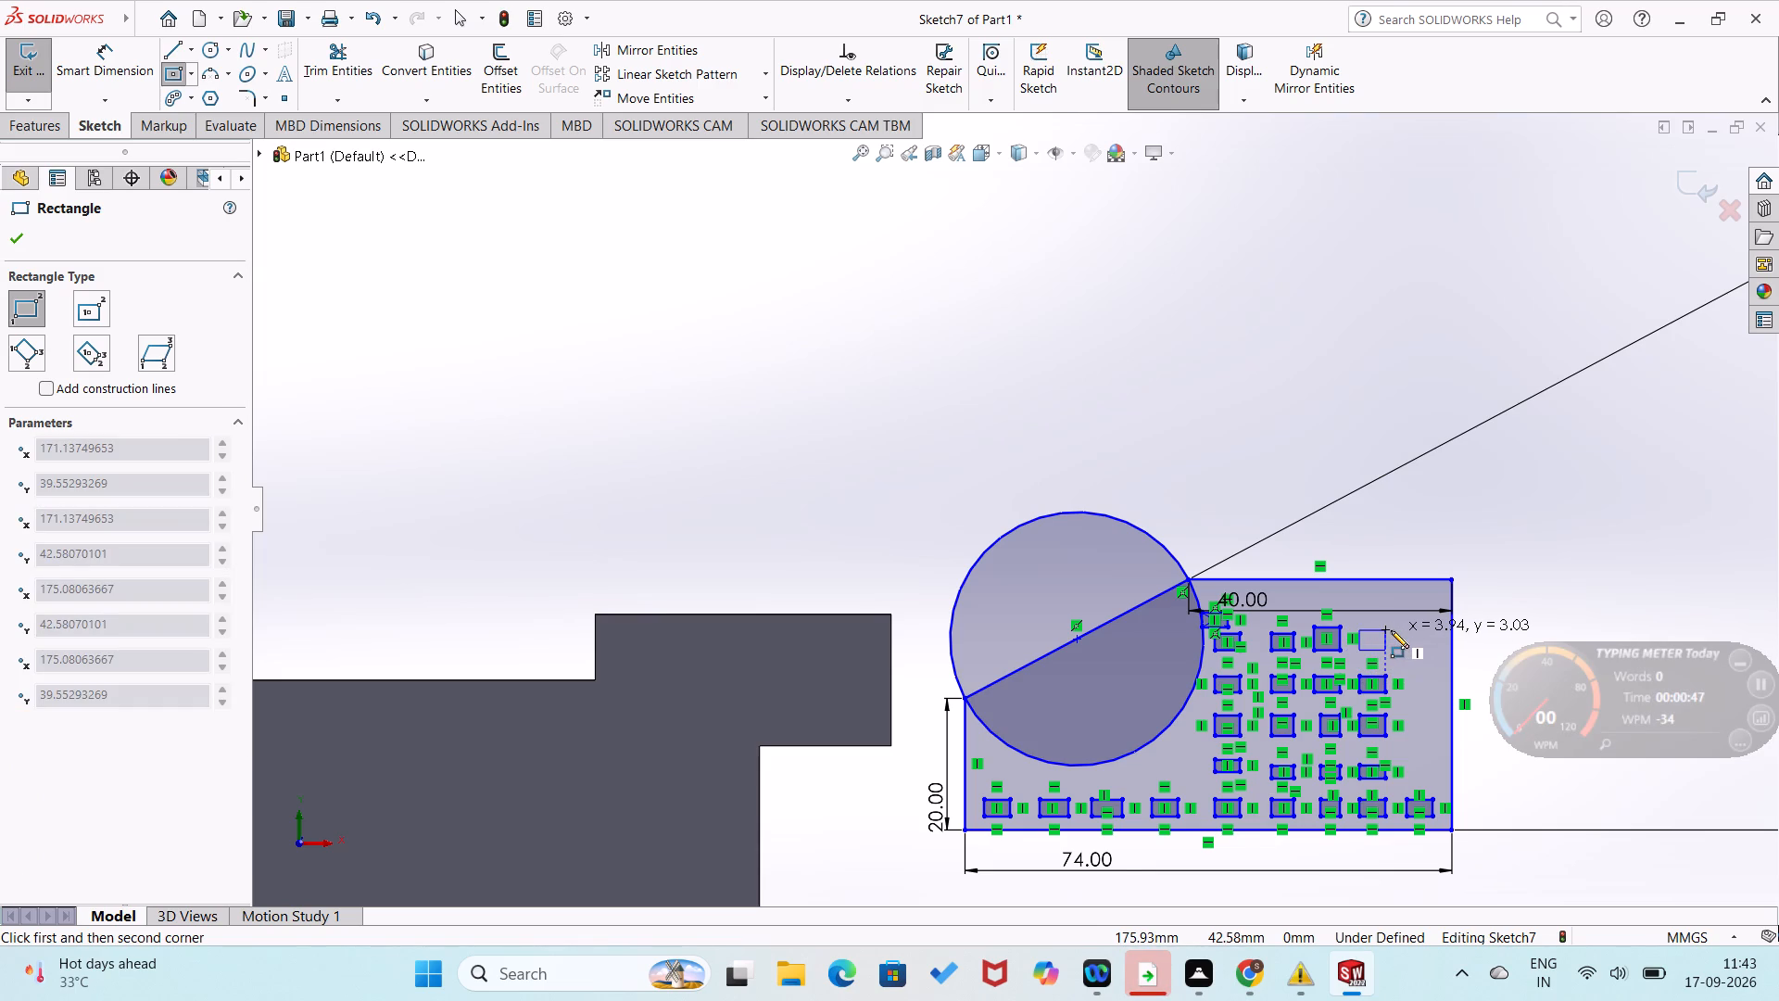
click(1391, 630)
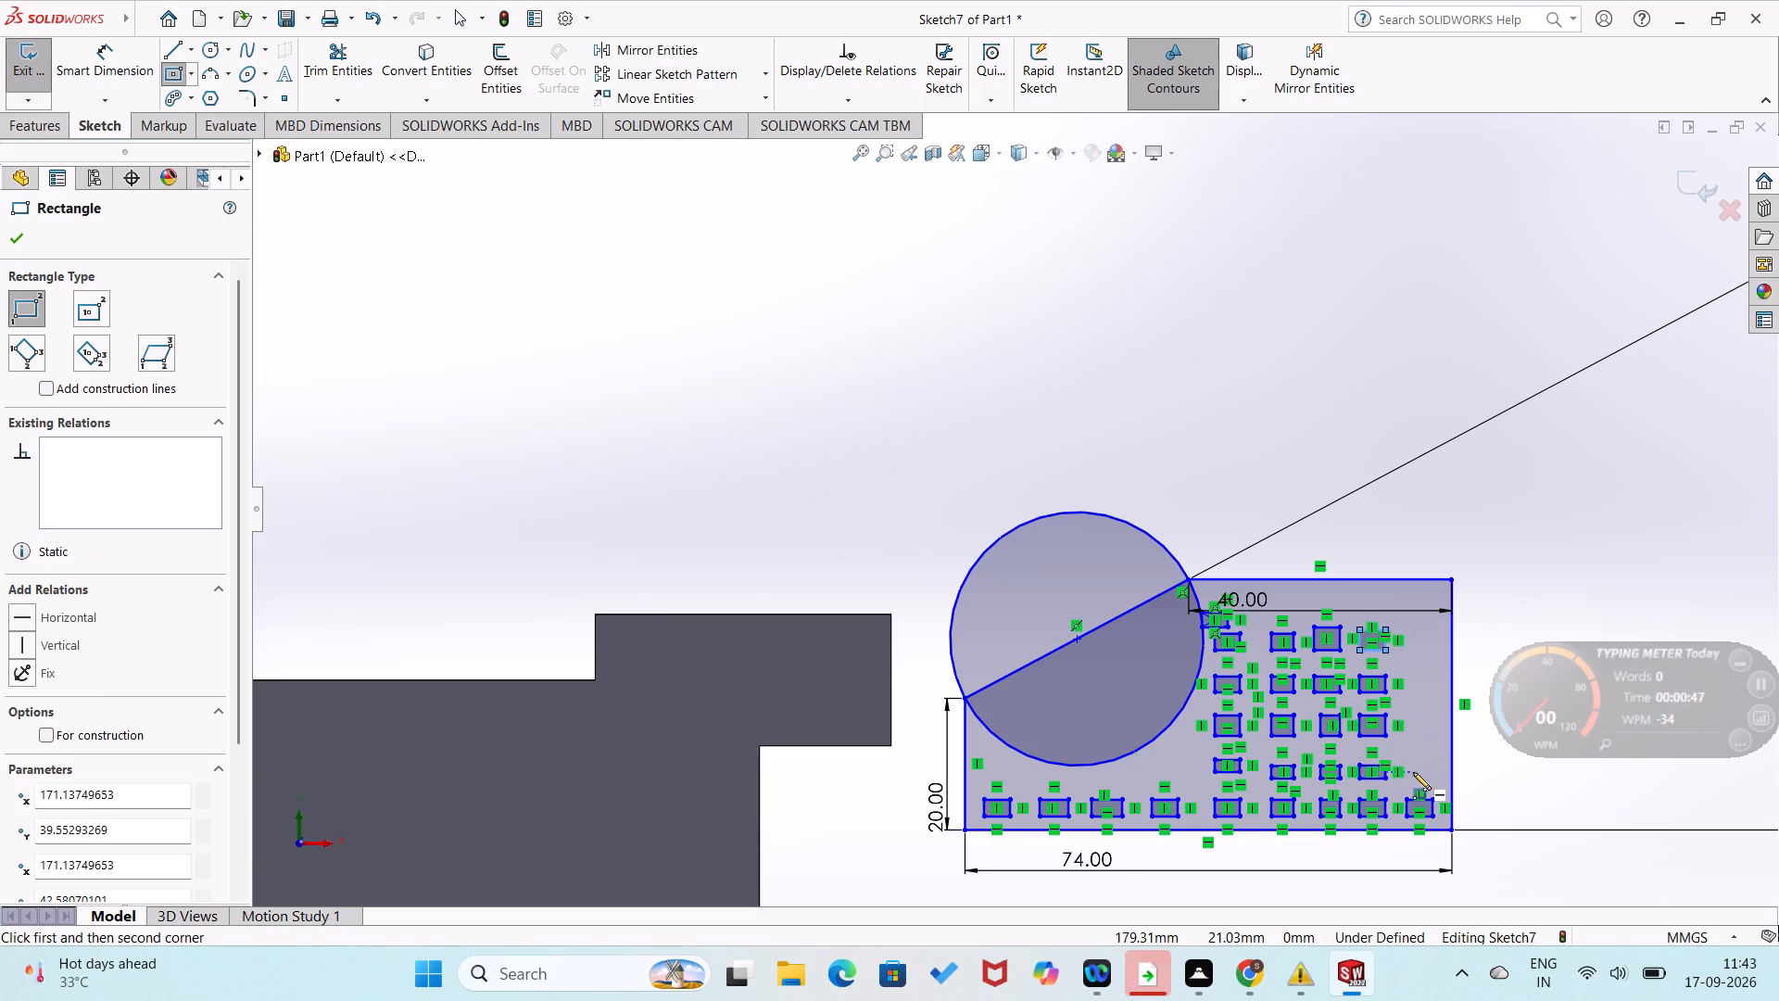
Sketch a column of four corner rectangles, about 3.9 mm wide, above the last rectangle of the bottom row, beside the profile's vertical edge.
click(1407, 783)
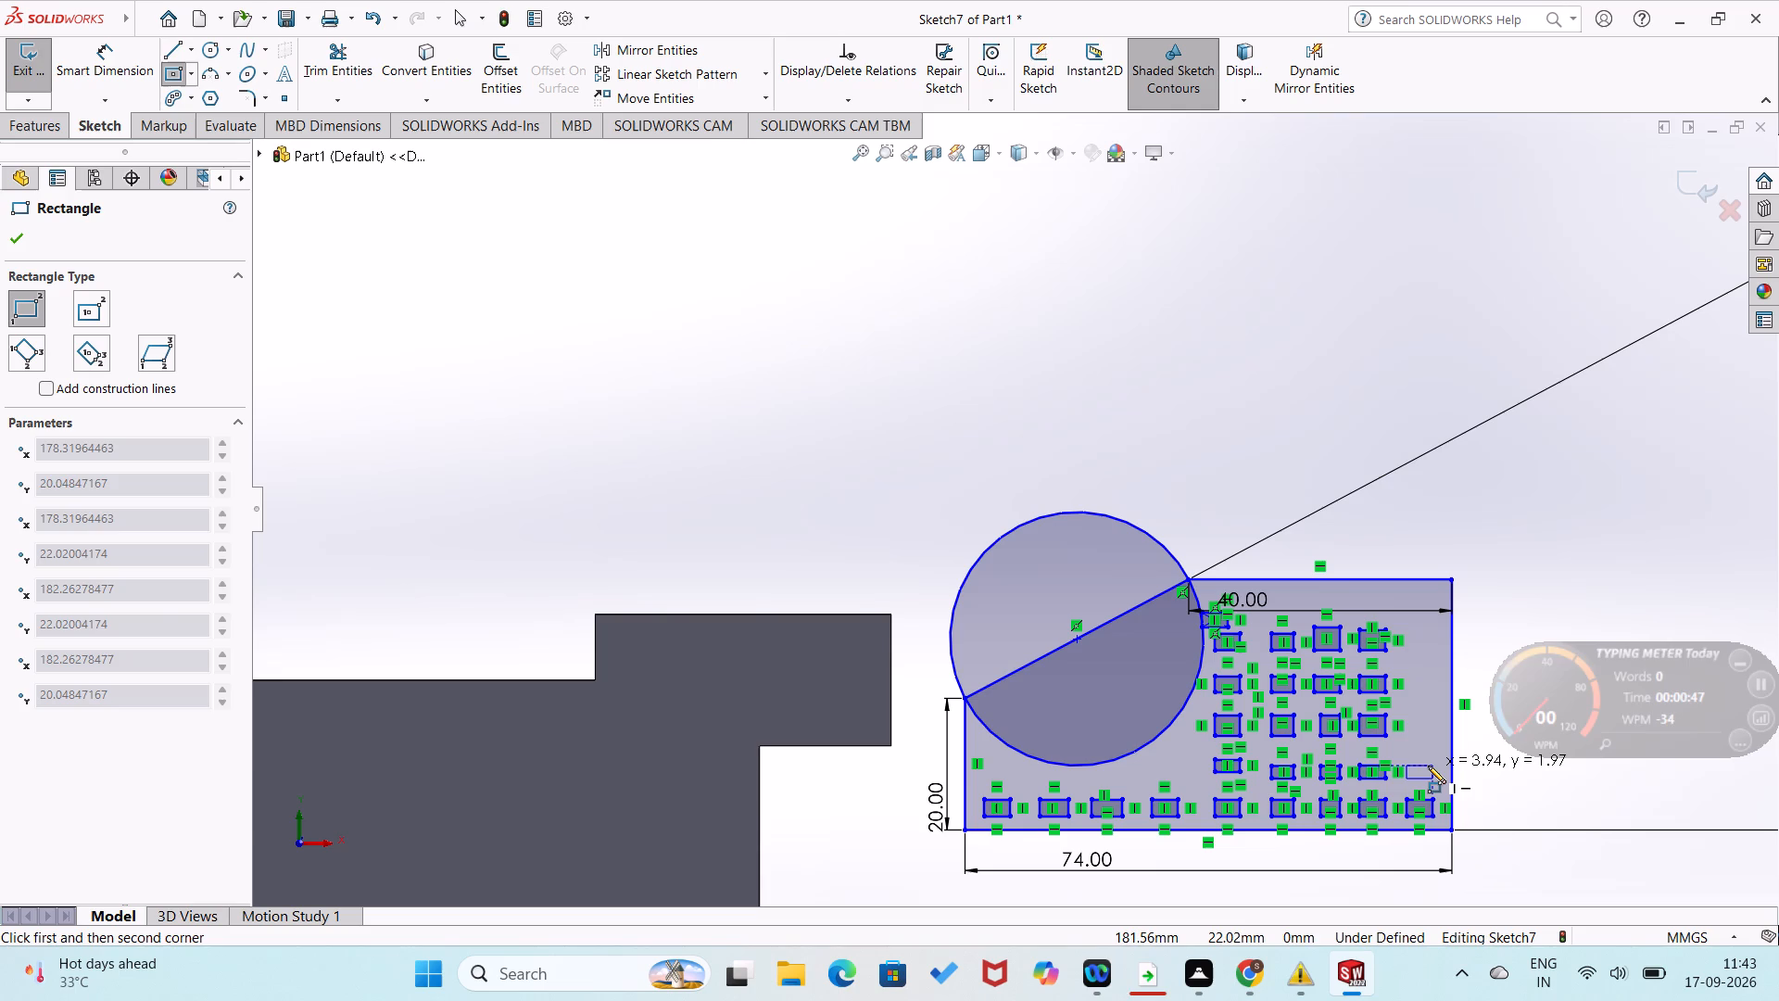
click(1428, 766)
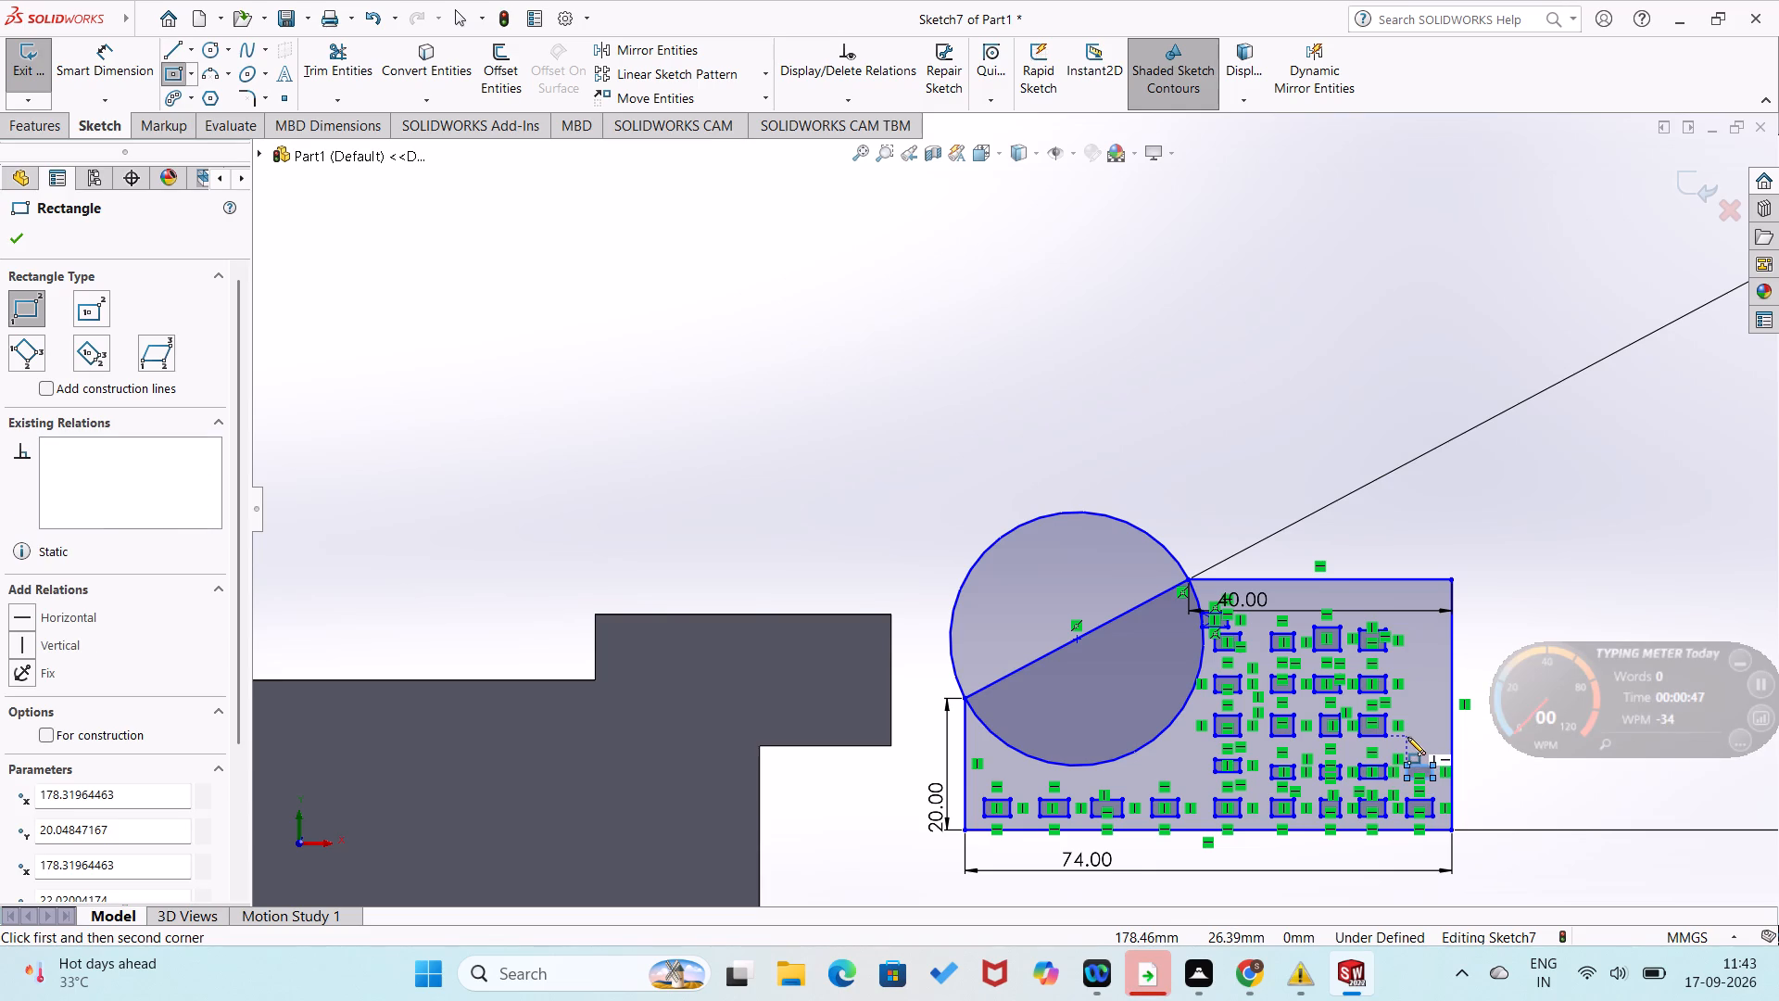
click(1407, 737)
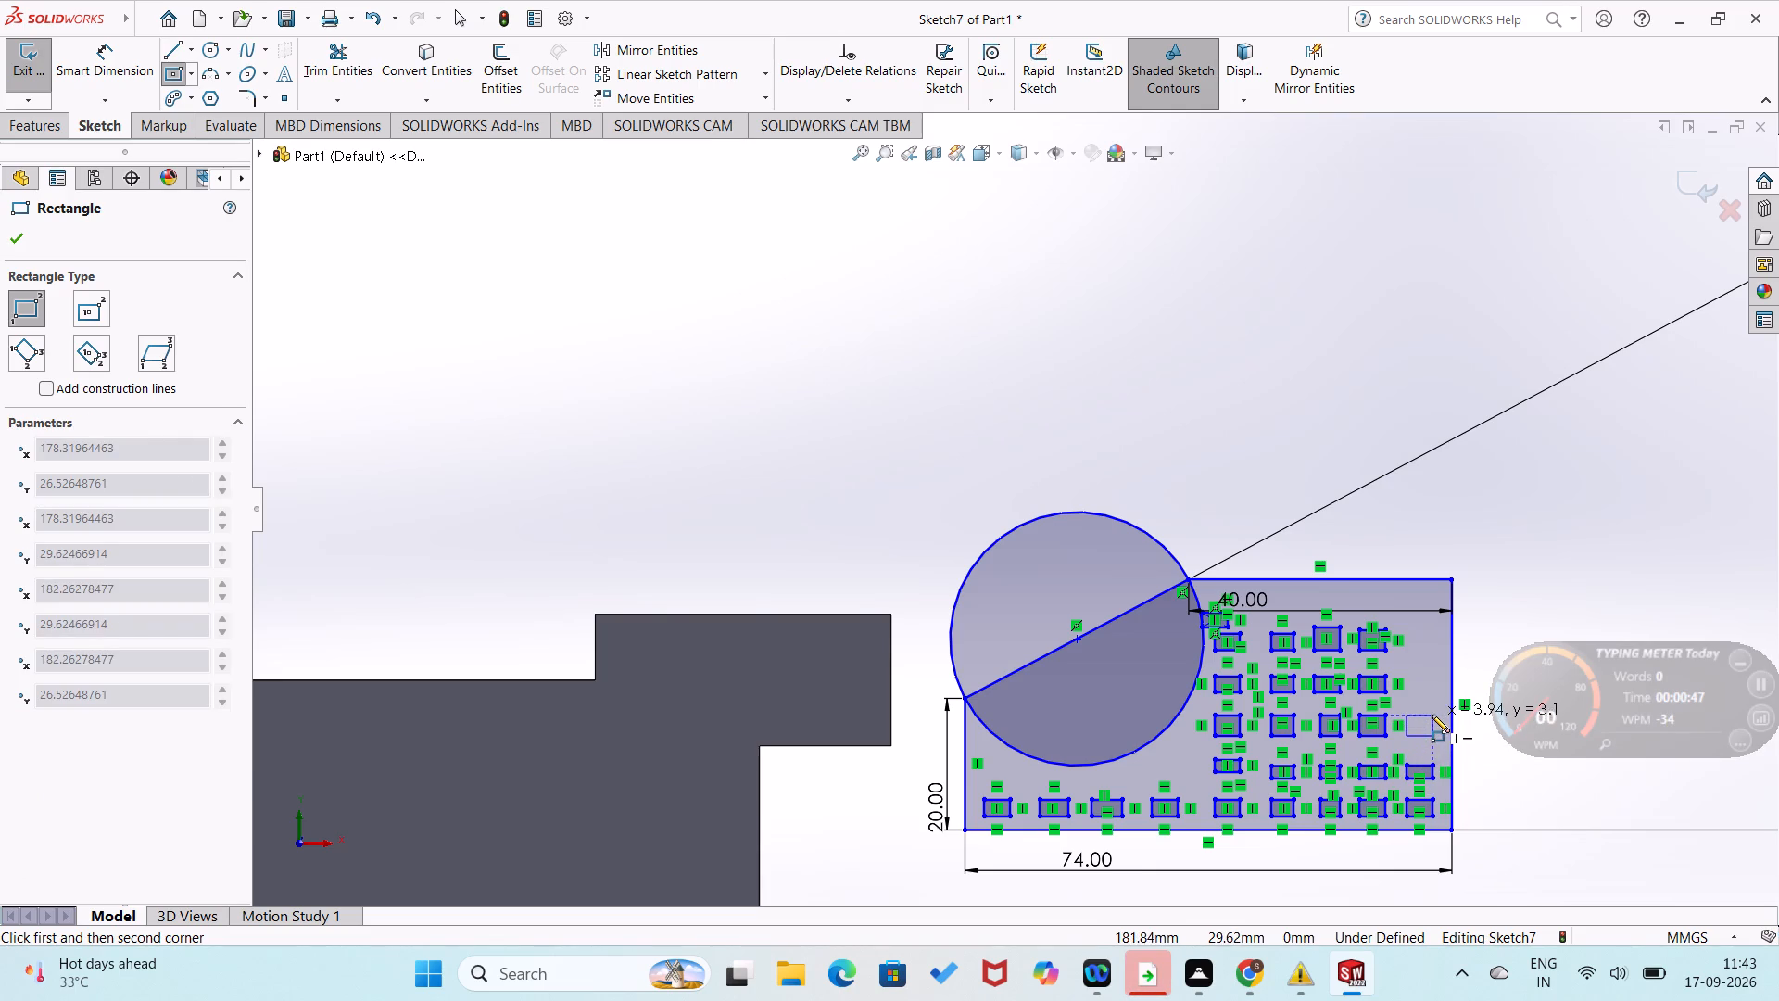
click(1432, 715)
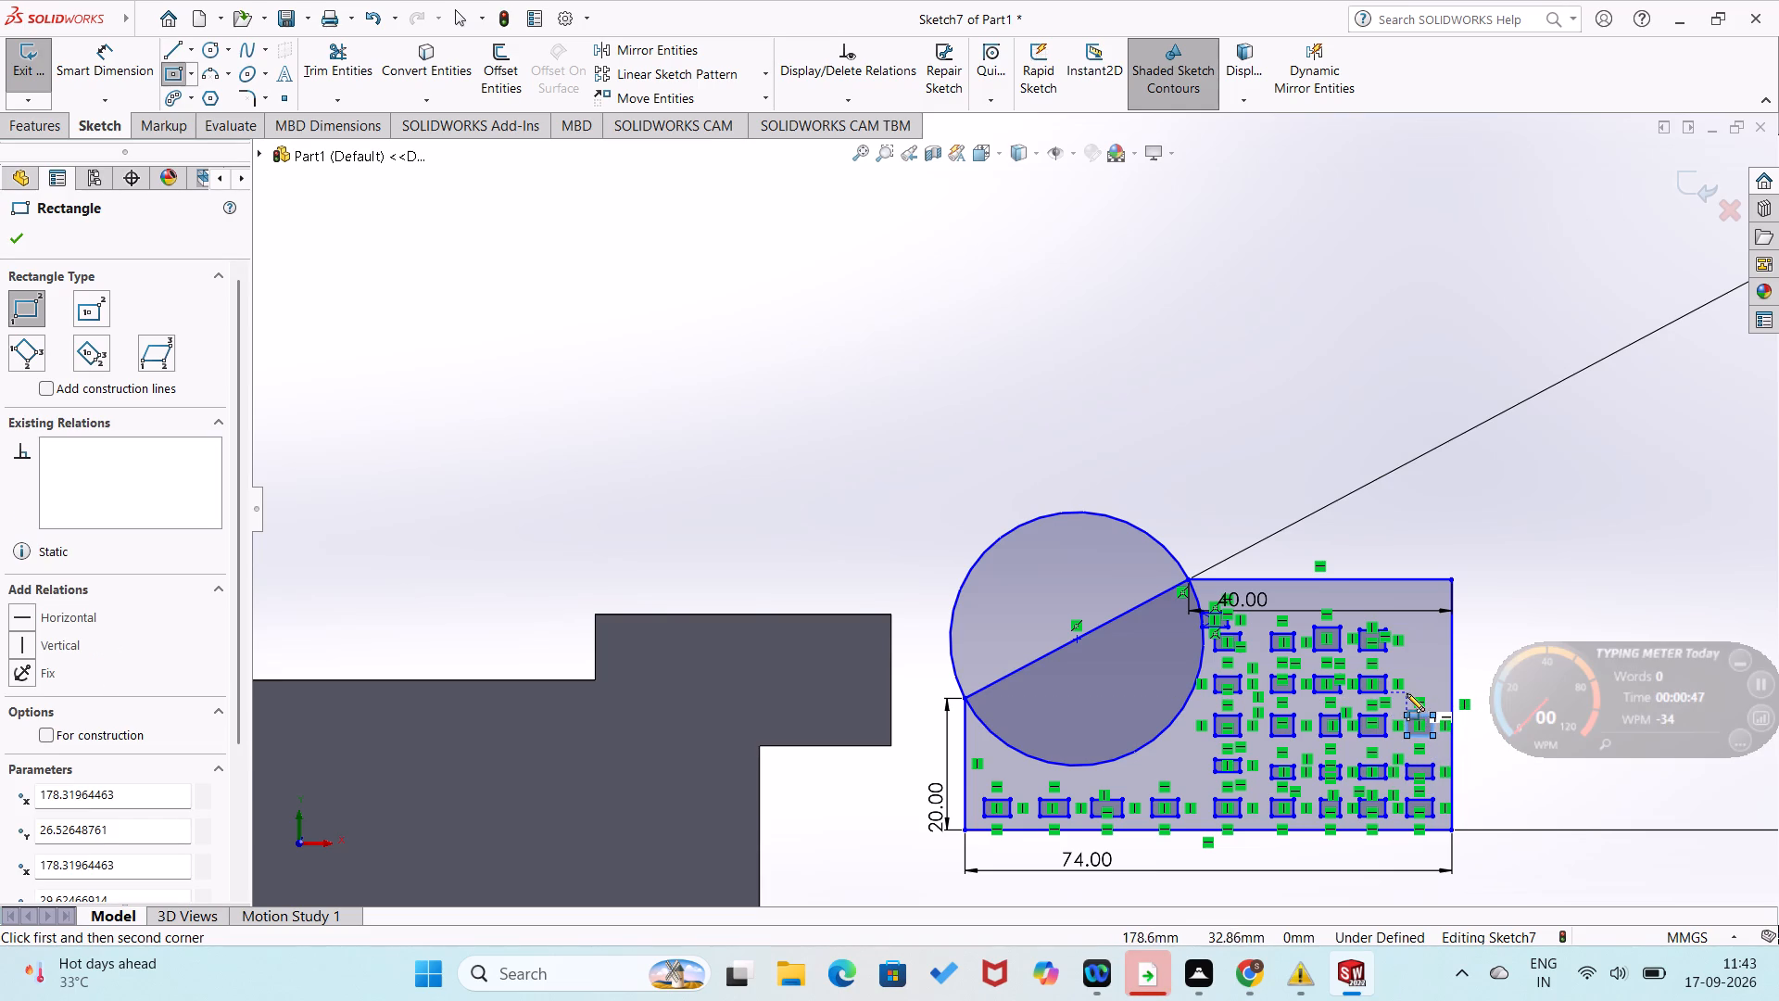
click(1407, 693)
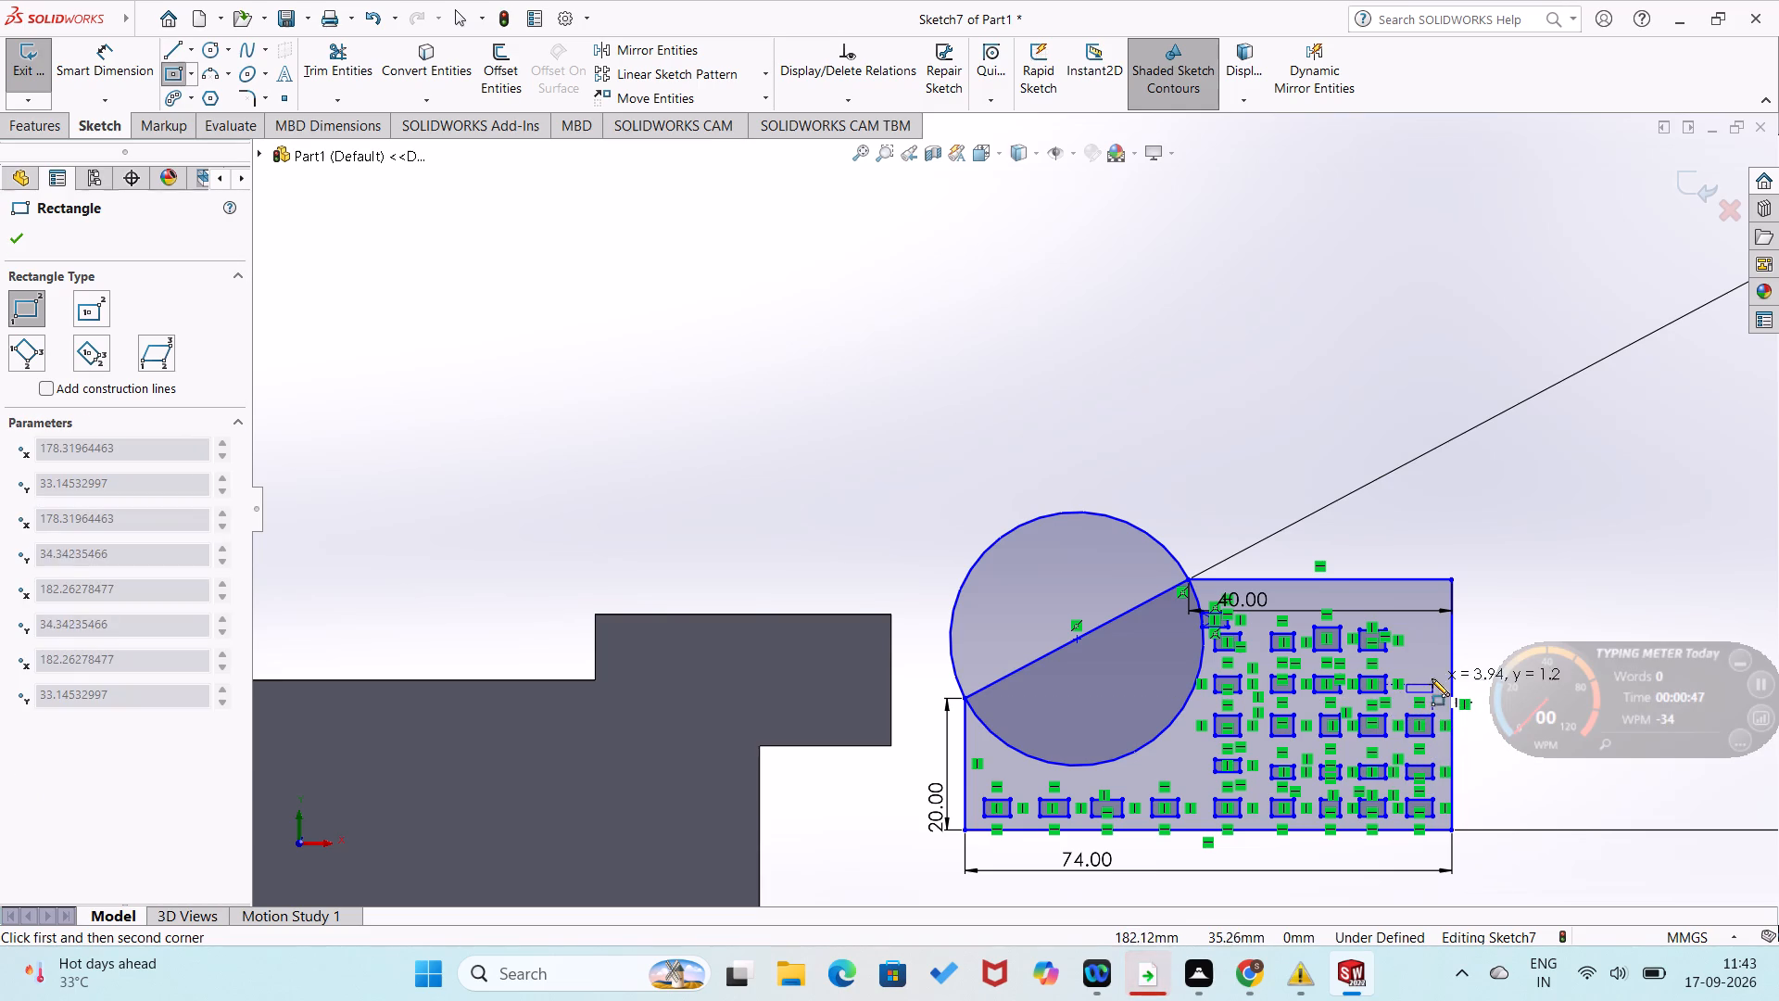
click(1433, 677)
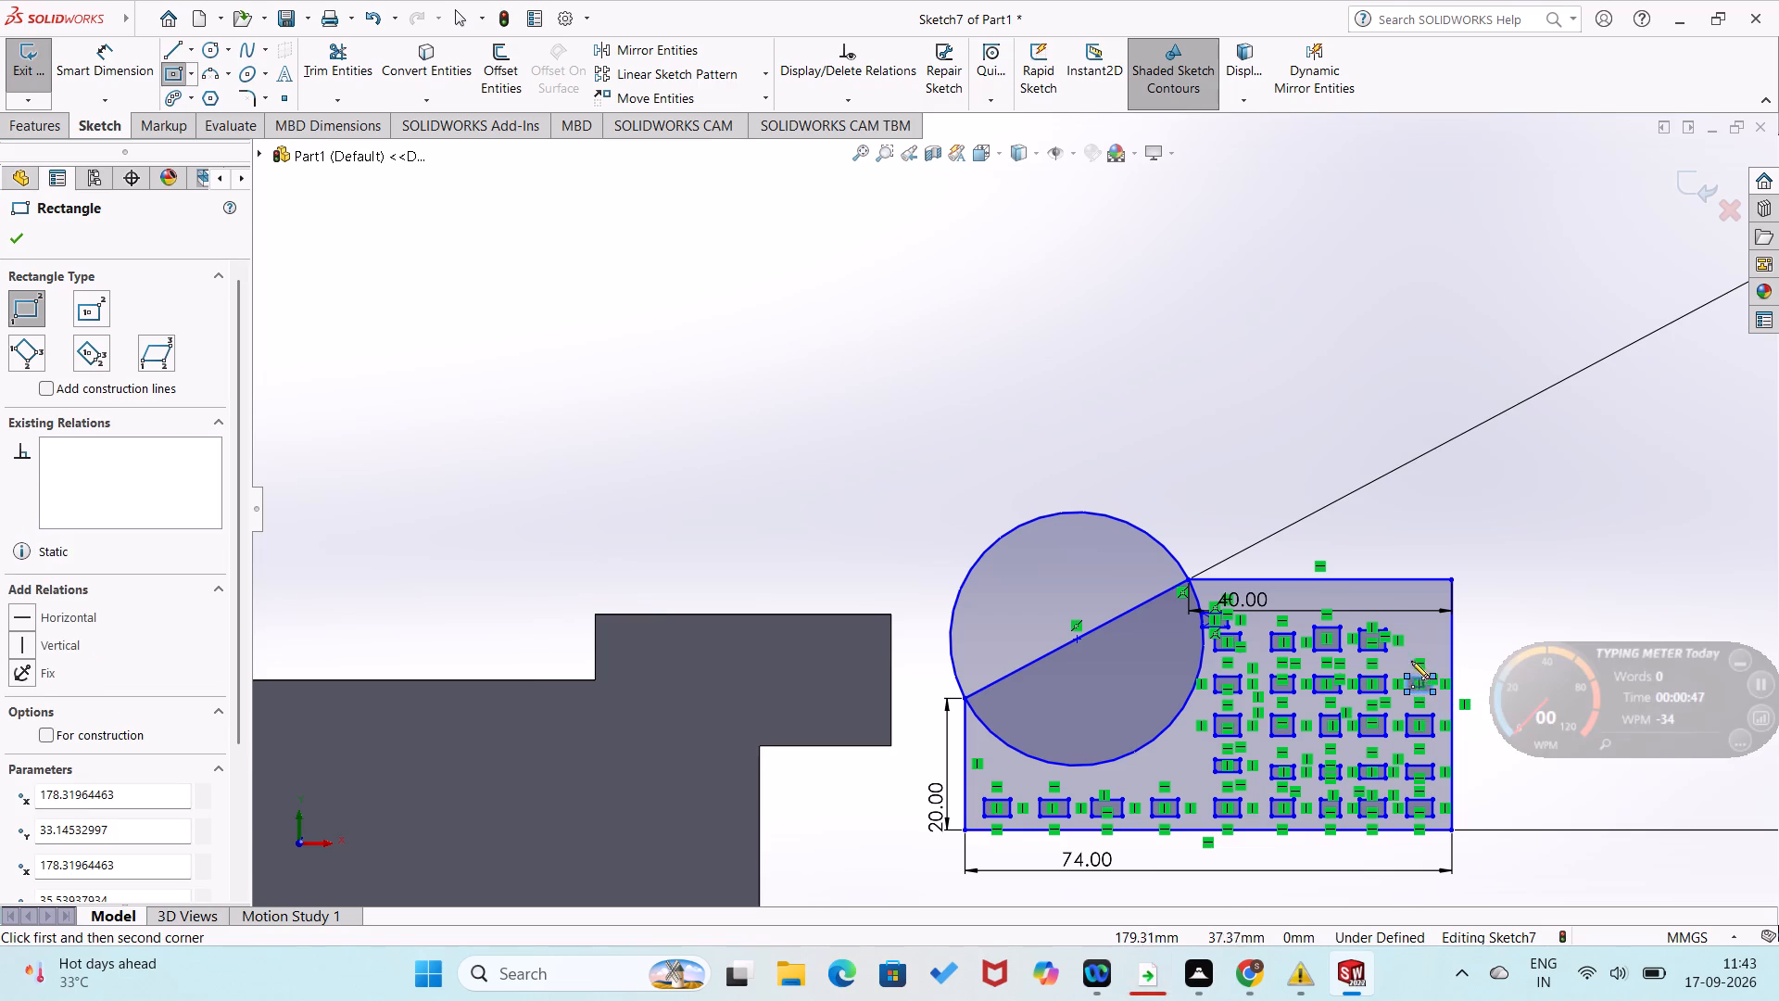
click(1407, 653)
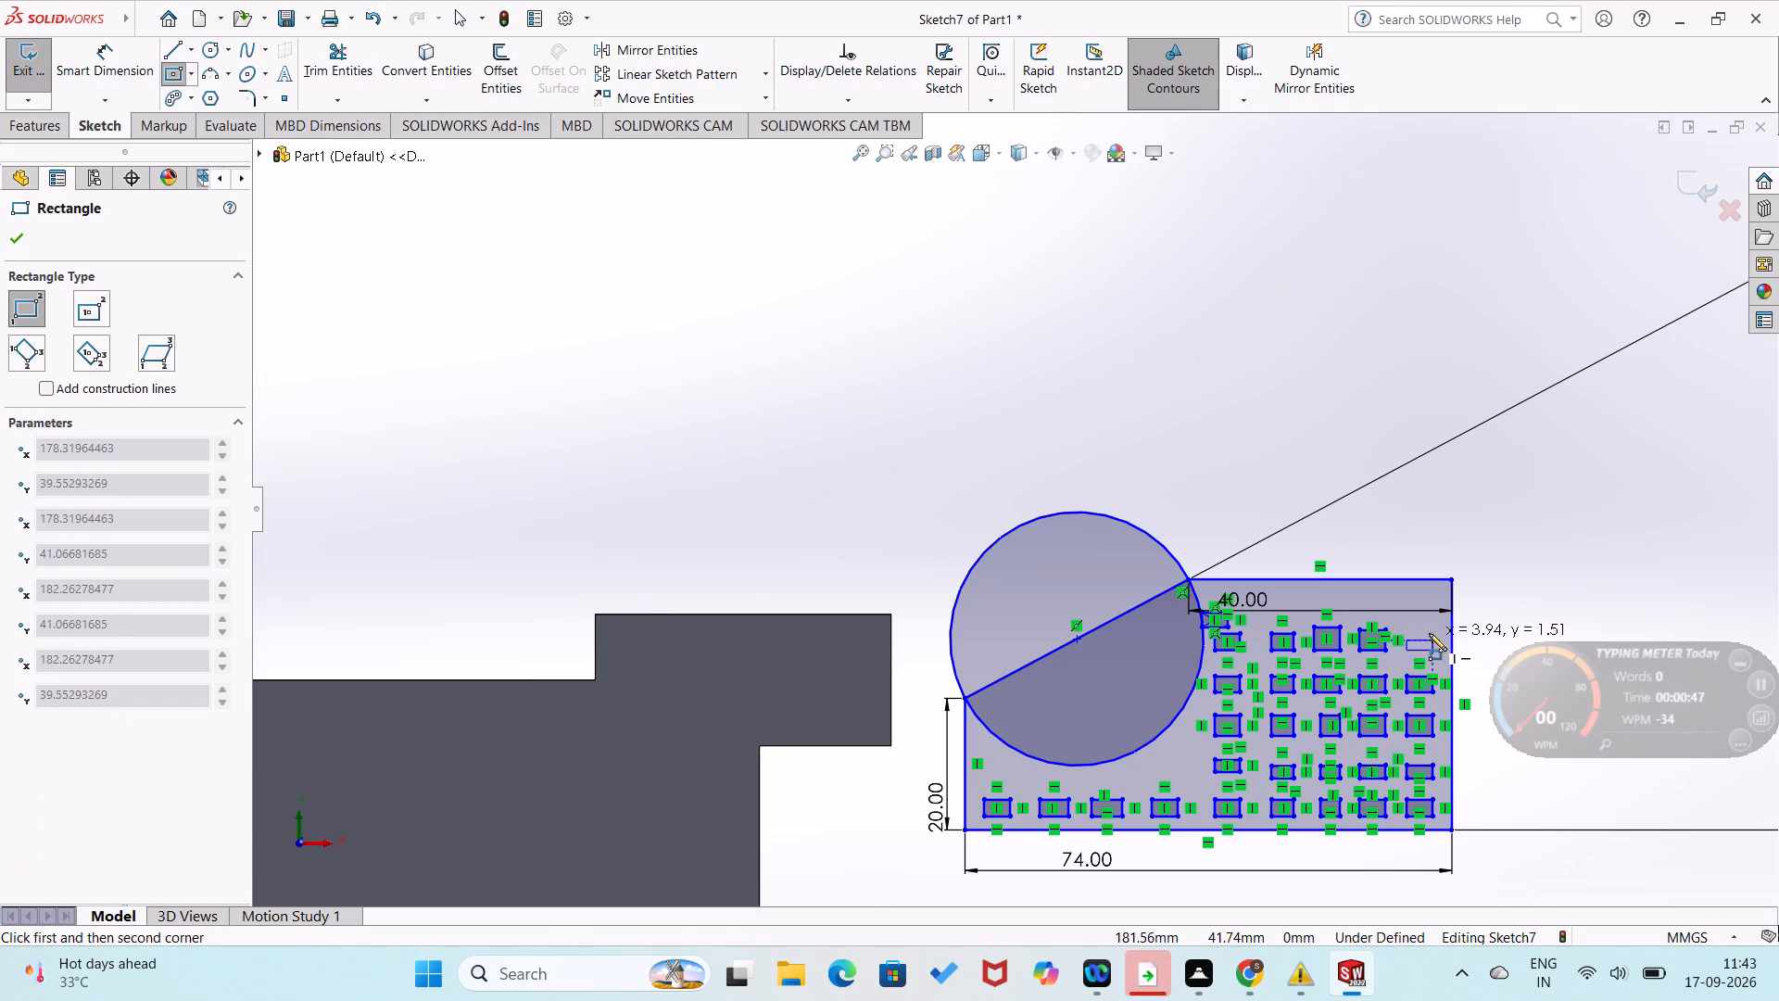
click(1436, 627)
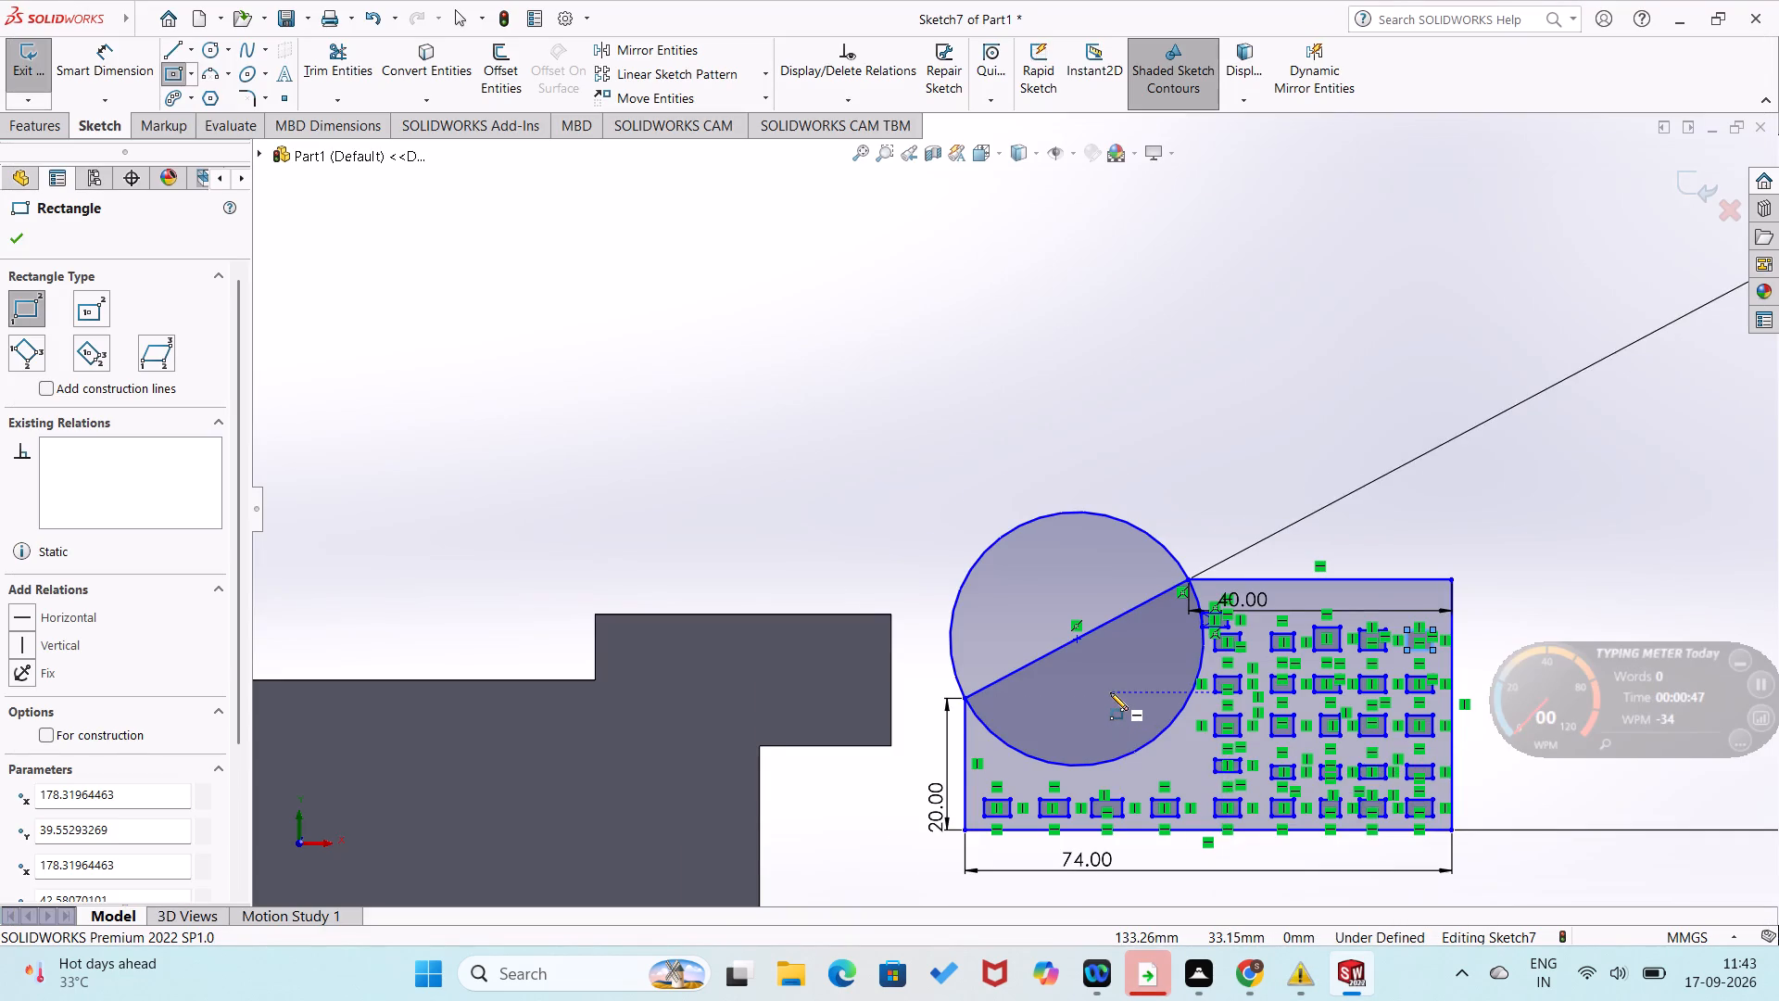
Undo the columns of small rectangles stacked above the bottom row inside the five-sided profile.
scroll(1110, 692, down, 1)
scroll(1110, 692, up, 3)
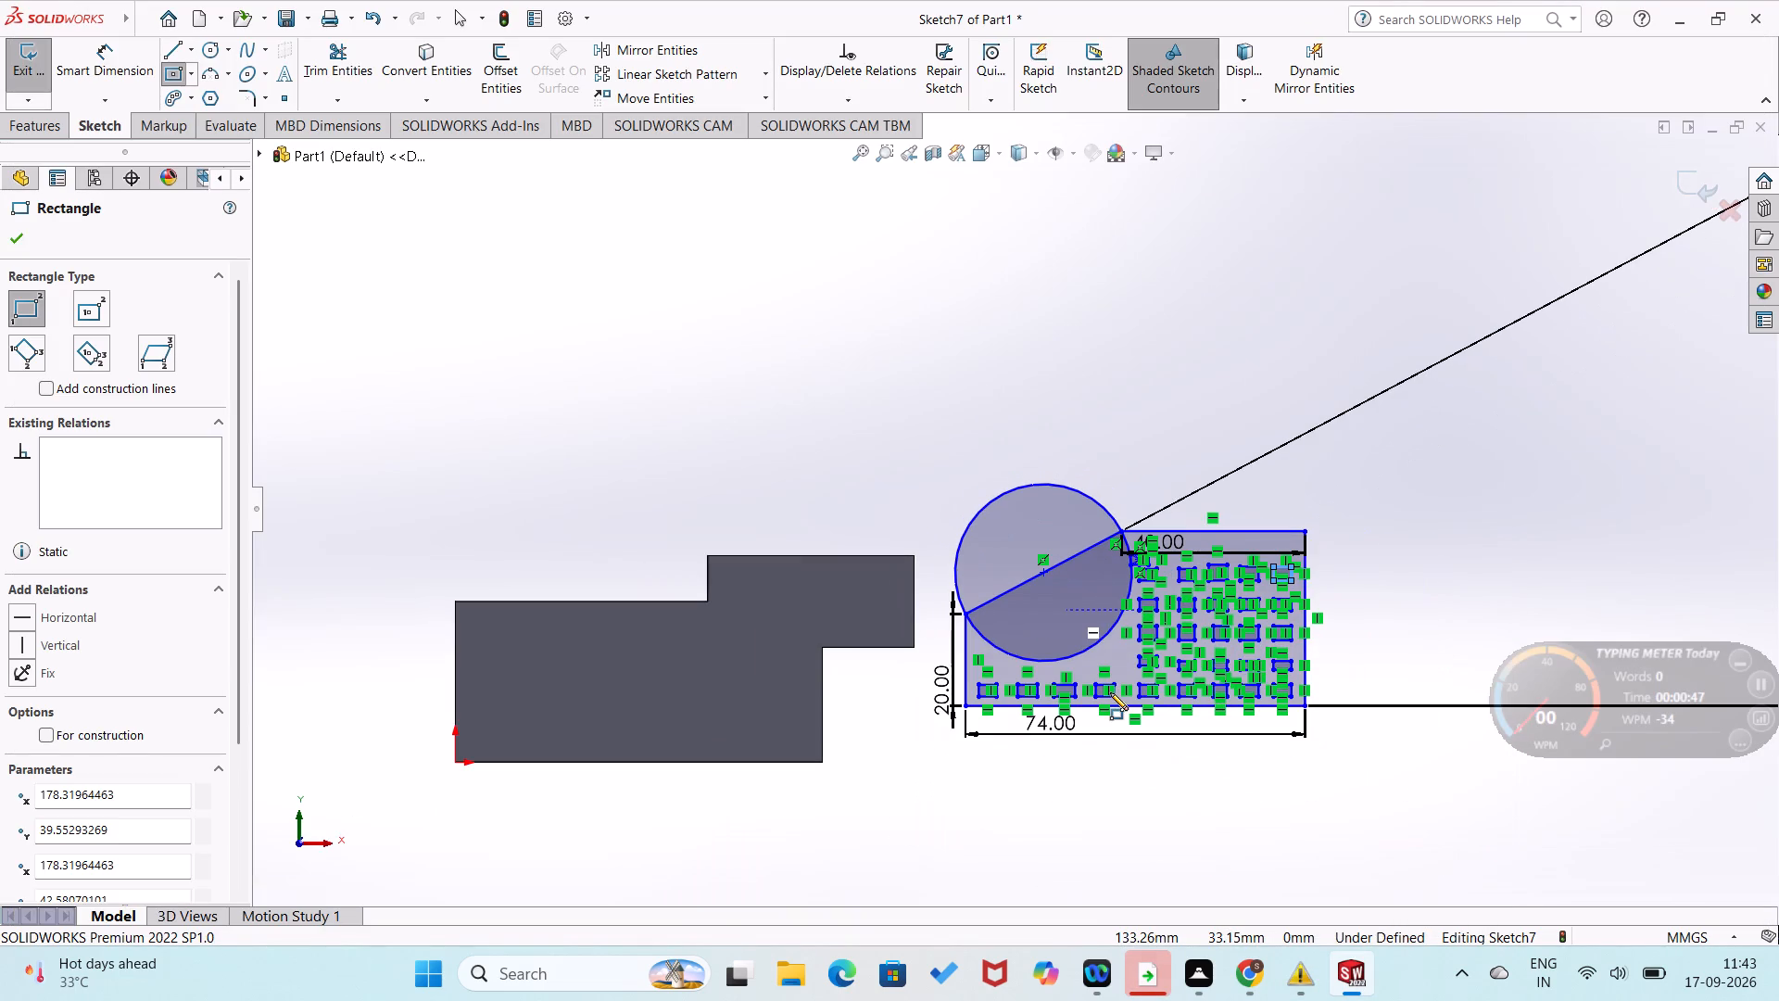
key(ctrl+z)
key(ctrl+z)
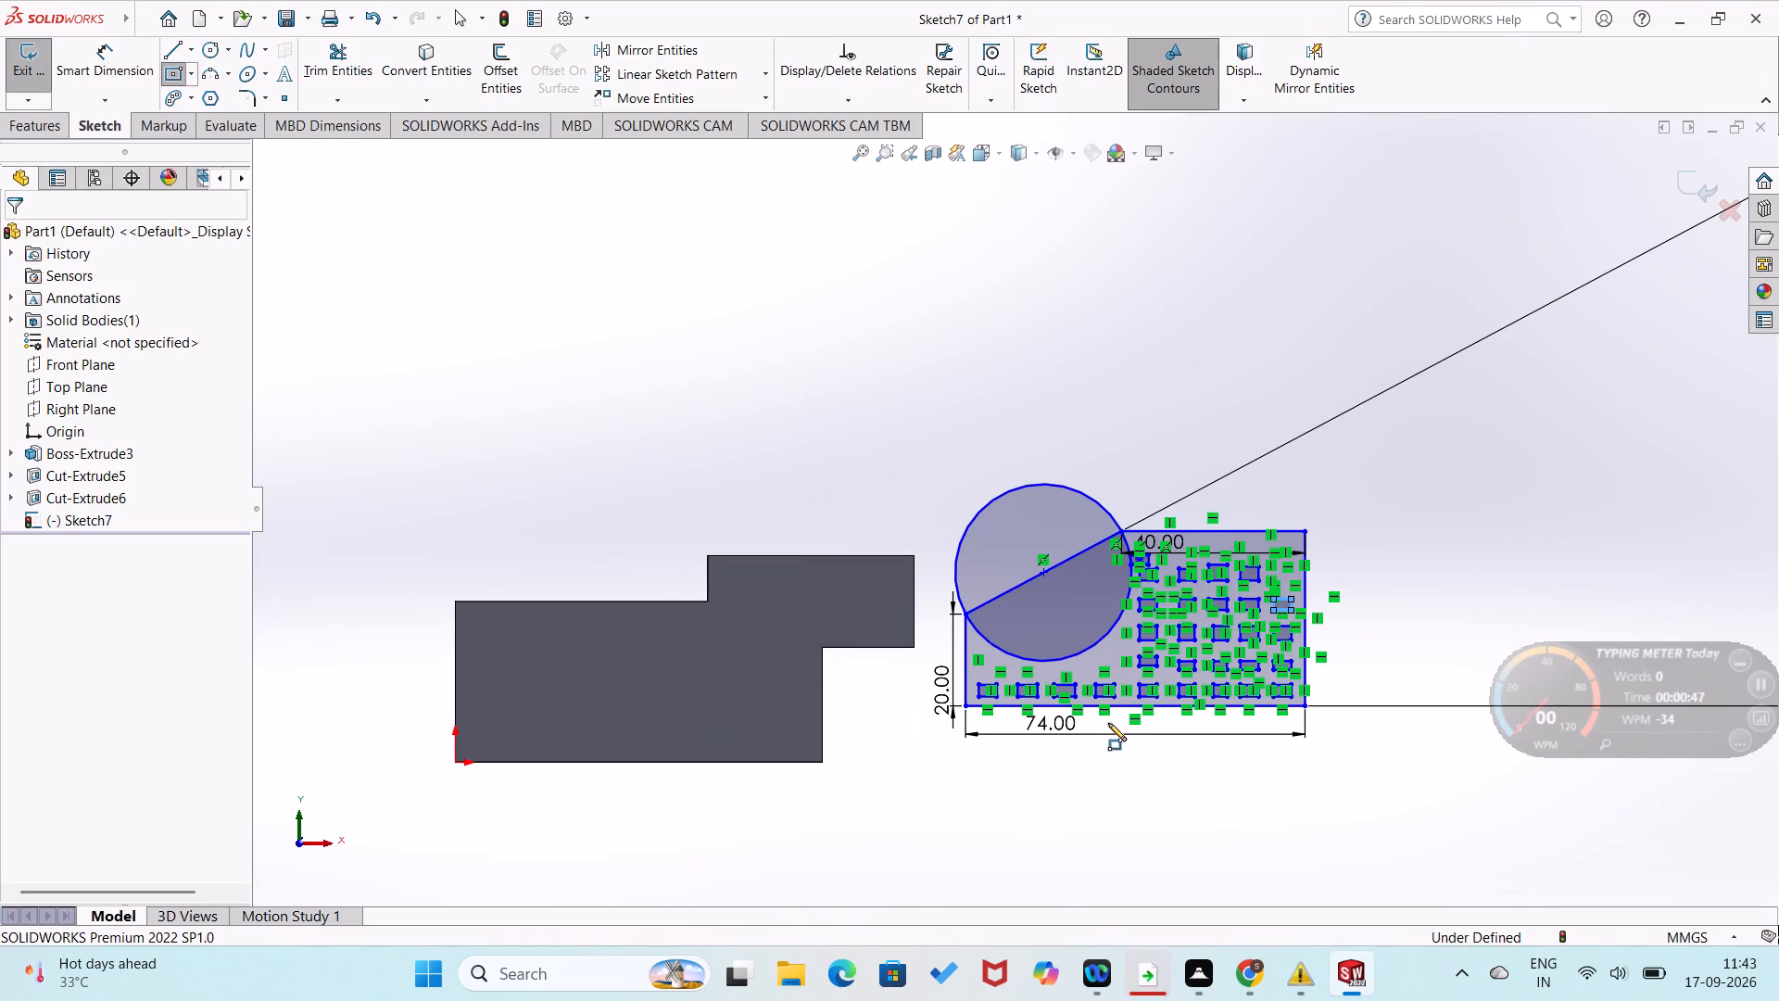
key(ctrl+z)
key(ctrl+z)
key(ctrl+z)
key(ctrl+z)
key(ctrl+z)
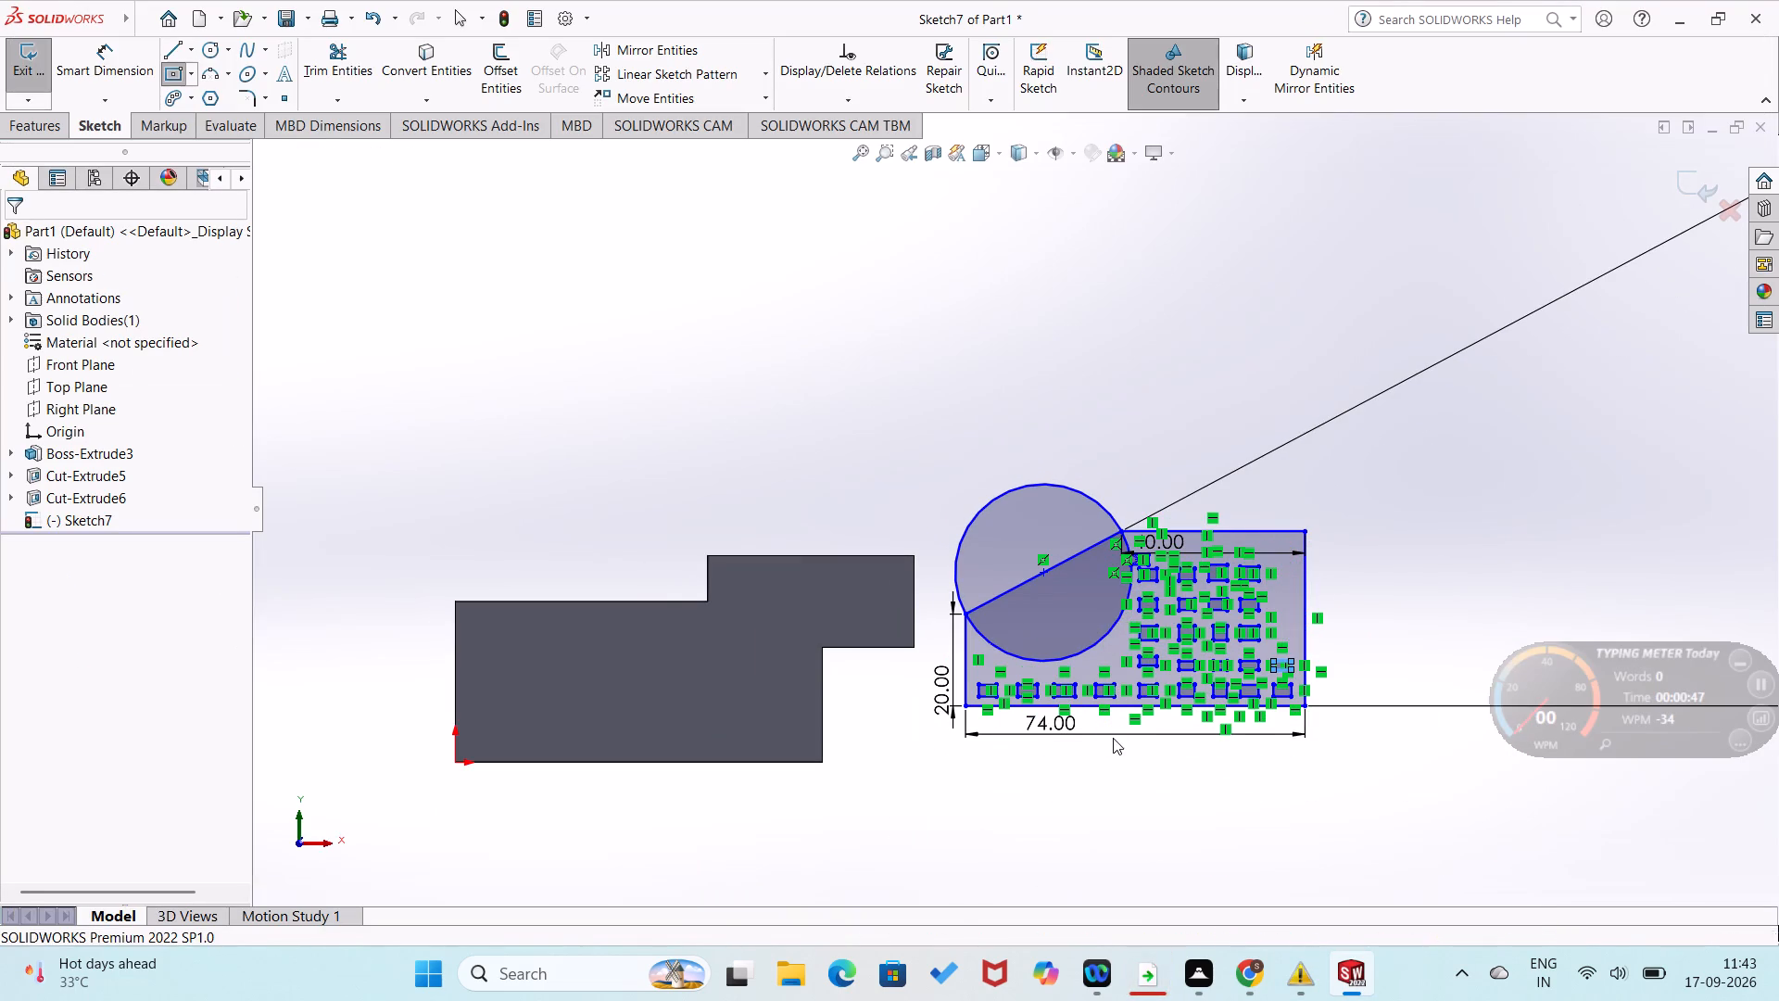
key(ctrl+z)
key(ctrl+z)
key(ctrl+z)
key(ctrl+z)
key(ctrl+z)
key(ctrl+z)
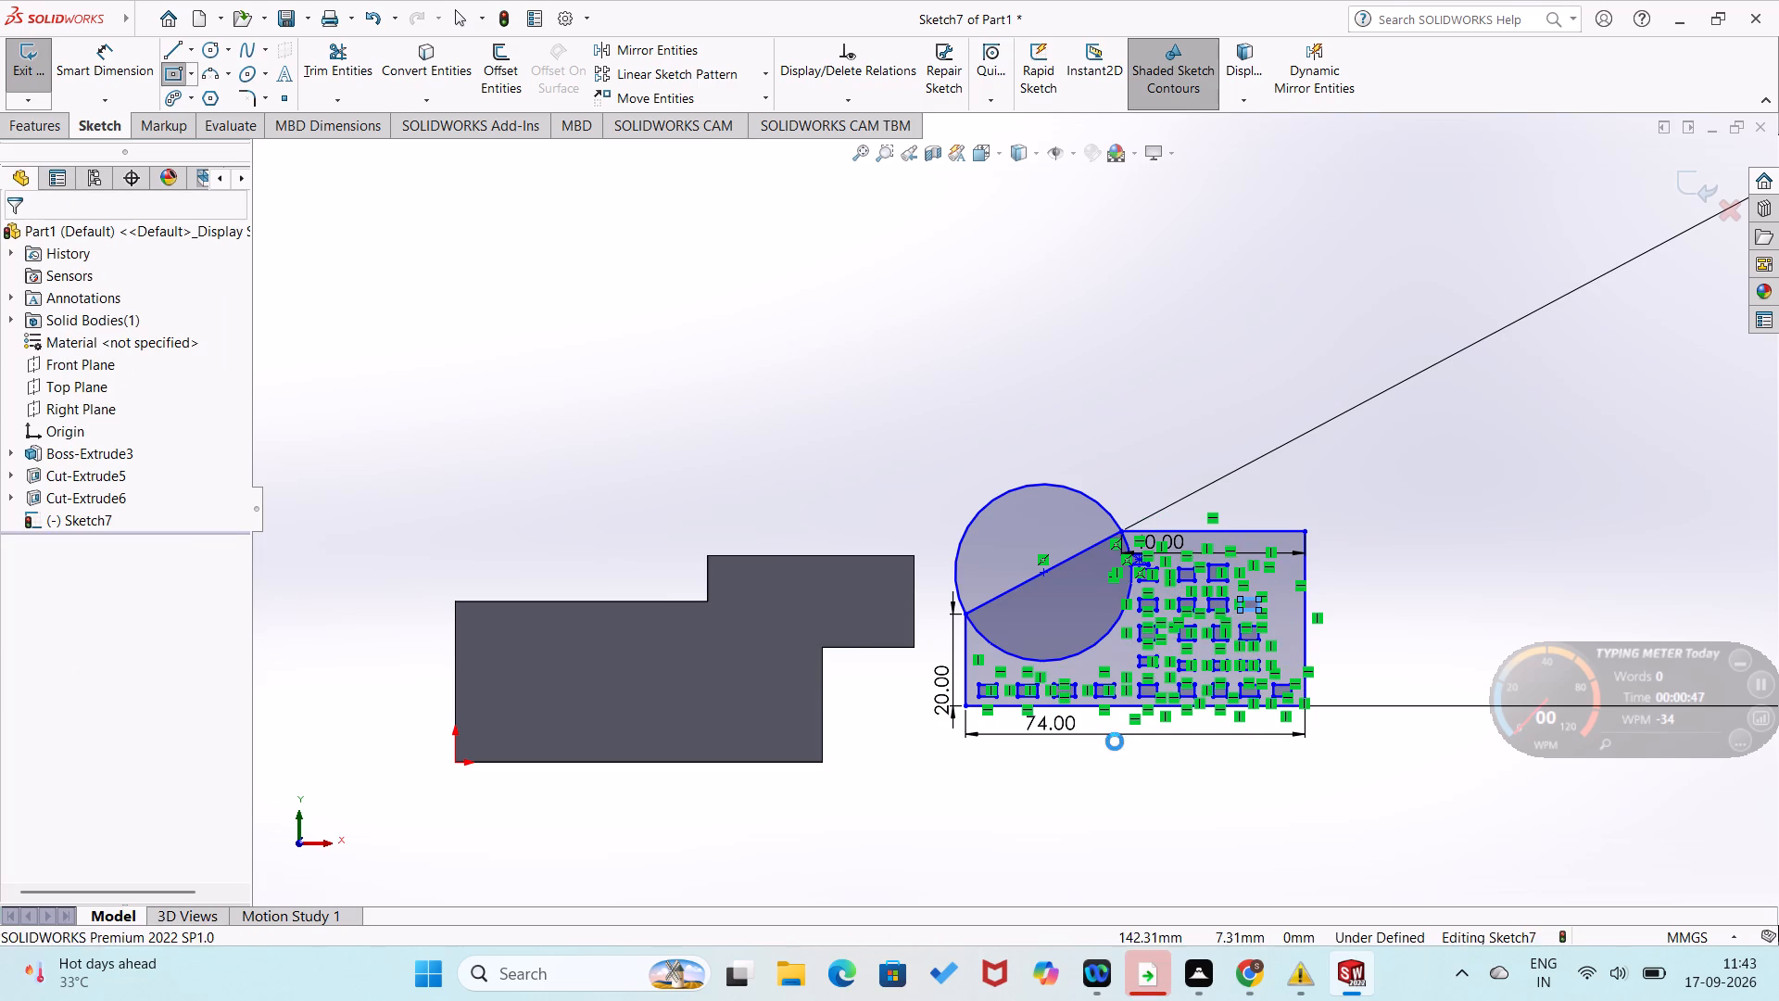
key(ctrl+z)
key(ctrl+z)
key(ctrl+z)
key(ctrl+z)
key(ctrl+z)
key(ctrl+z)
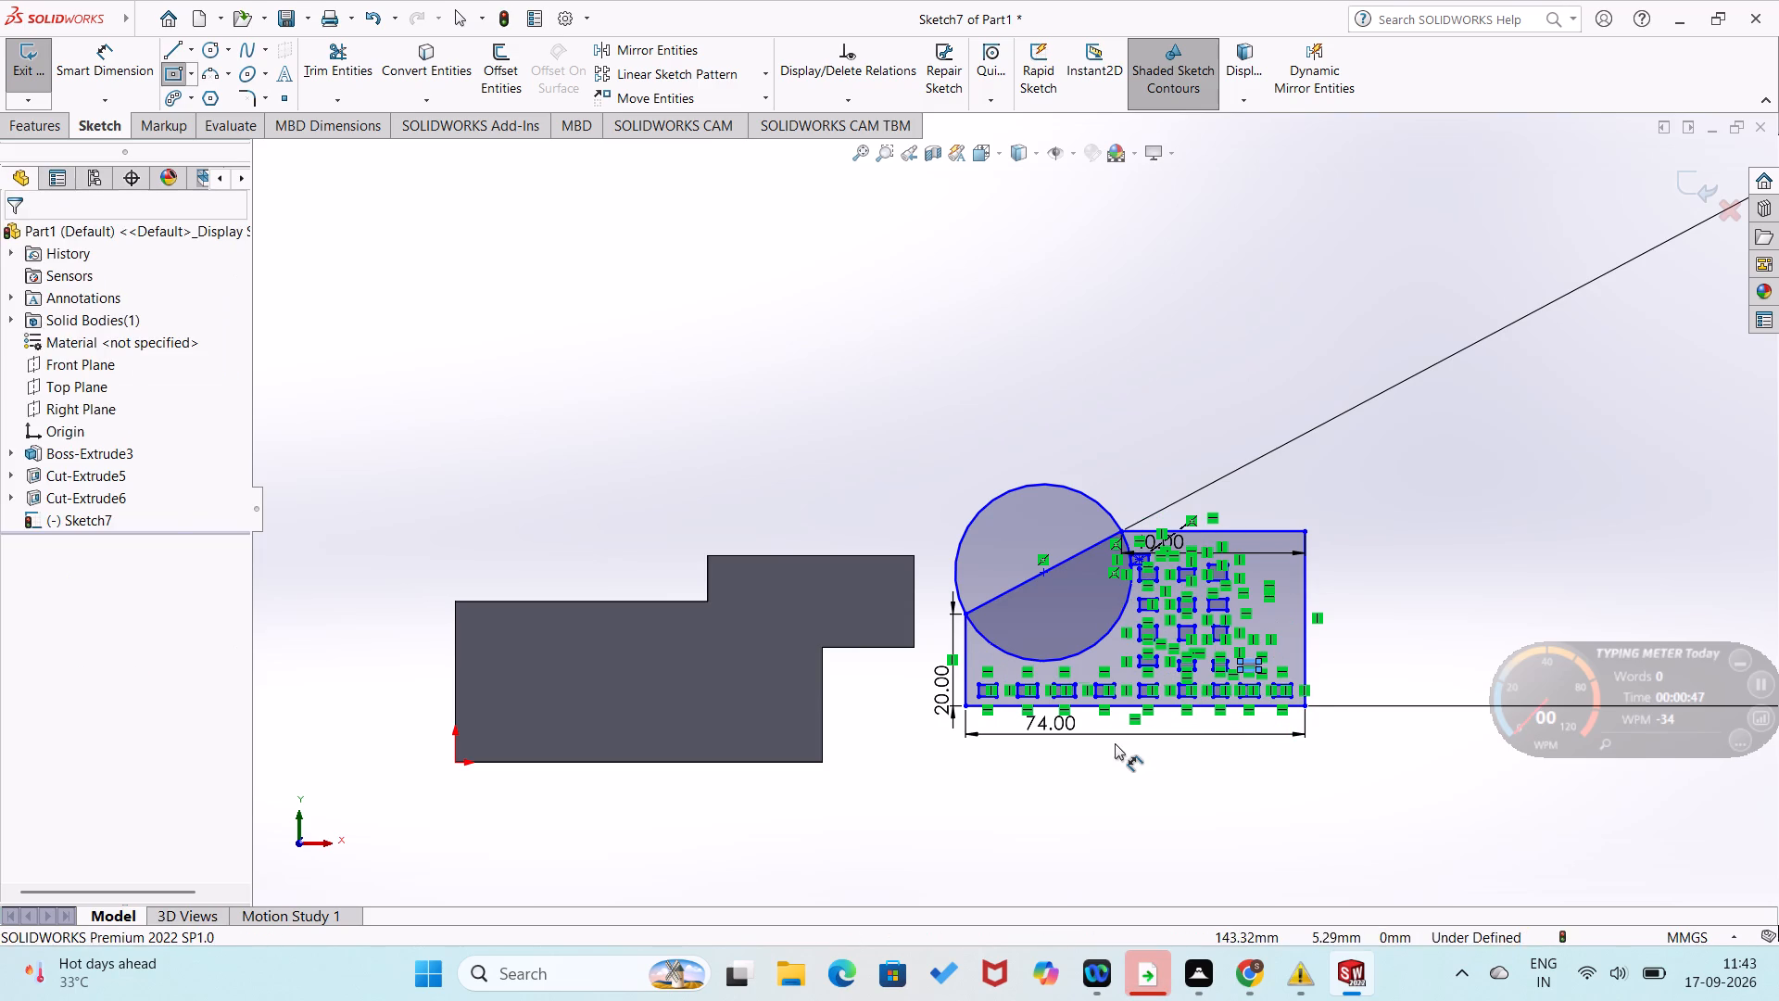
key(ctrl+z)
key(ctrl+z)
key(ctrl+z)
key(ctrl+z)
key(ctrl+z)
key(ctrl+z)
key(ctrl+z)
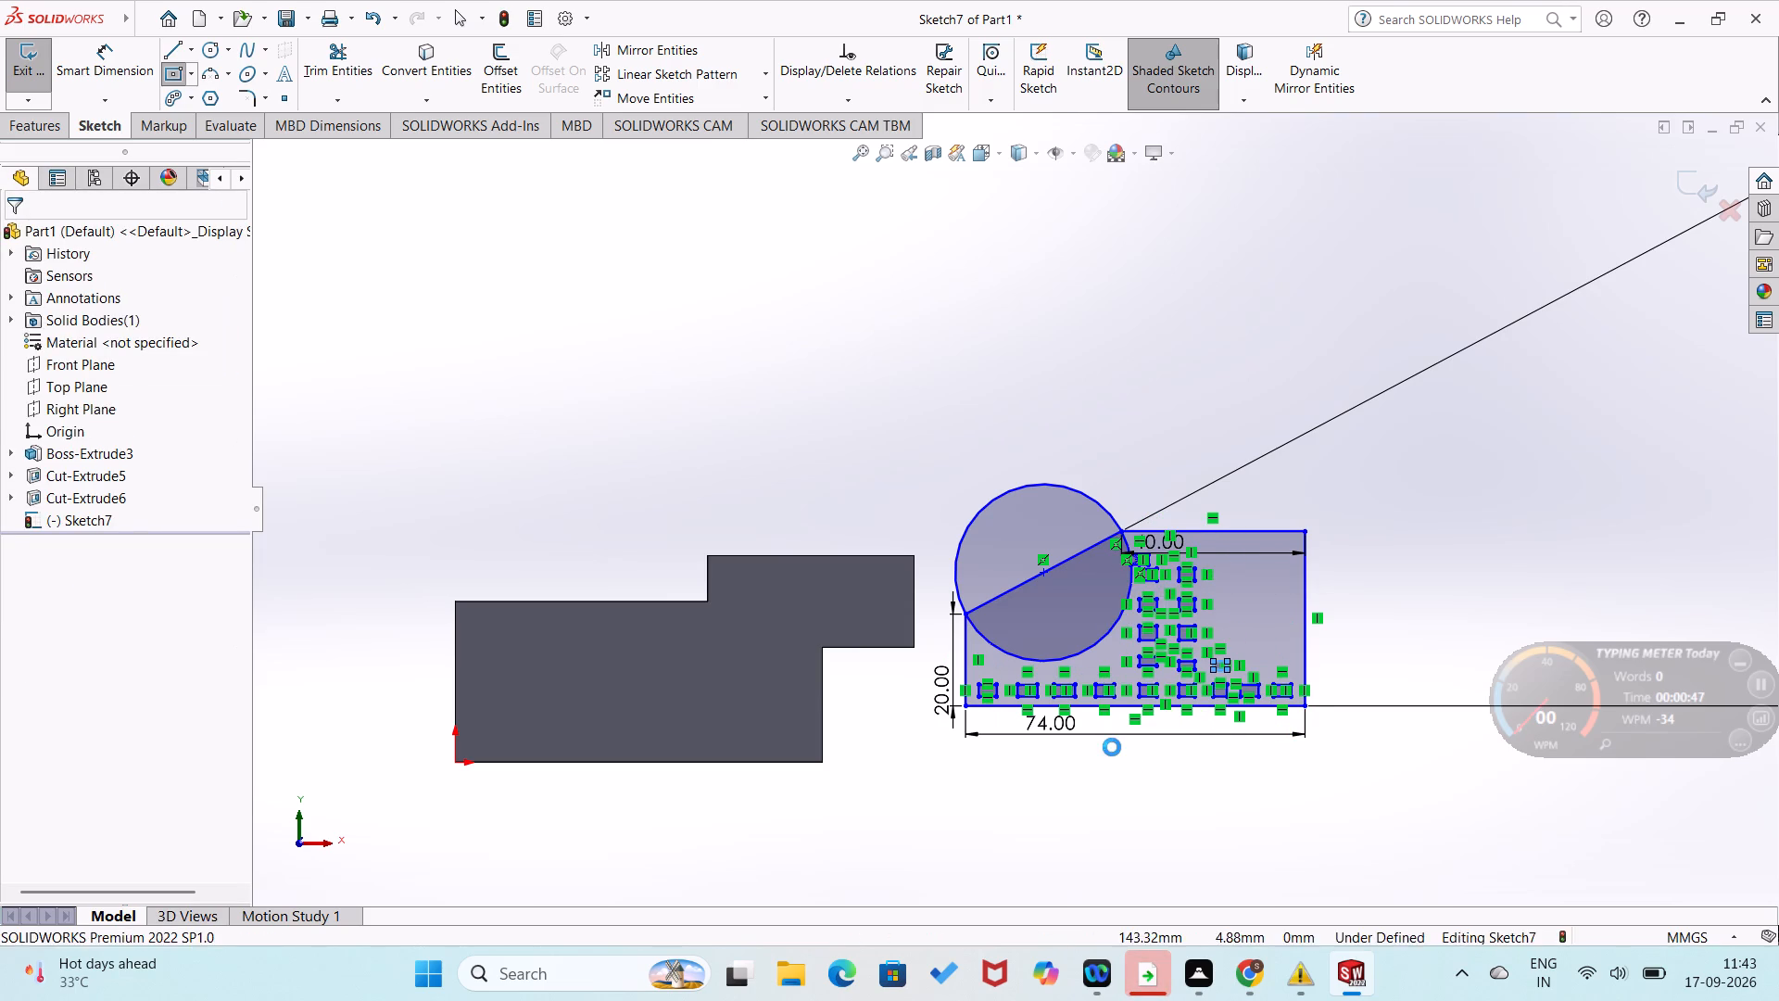
key(ctrl+z)
key(ctrl+z)
key(ctrl+z)
key(ctrl+z)
key(ctrl+z)
key(ctrl+z)
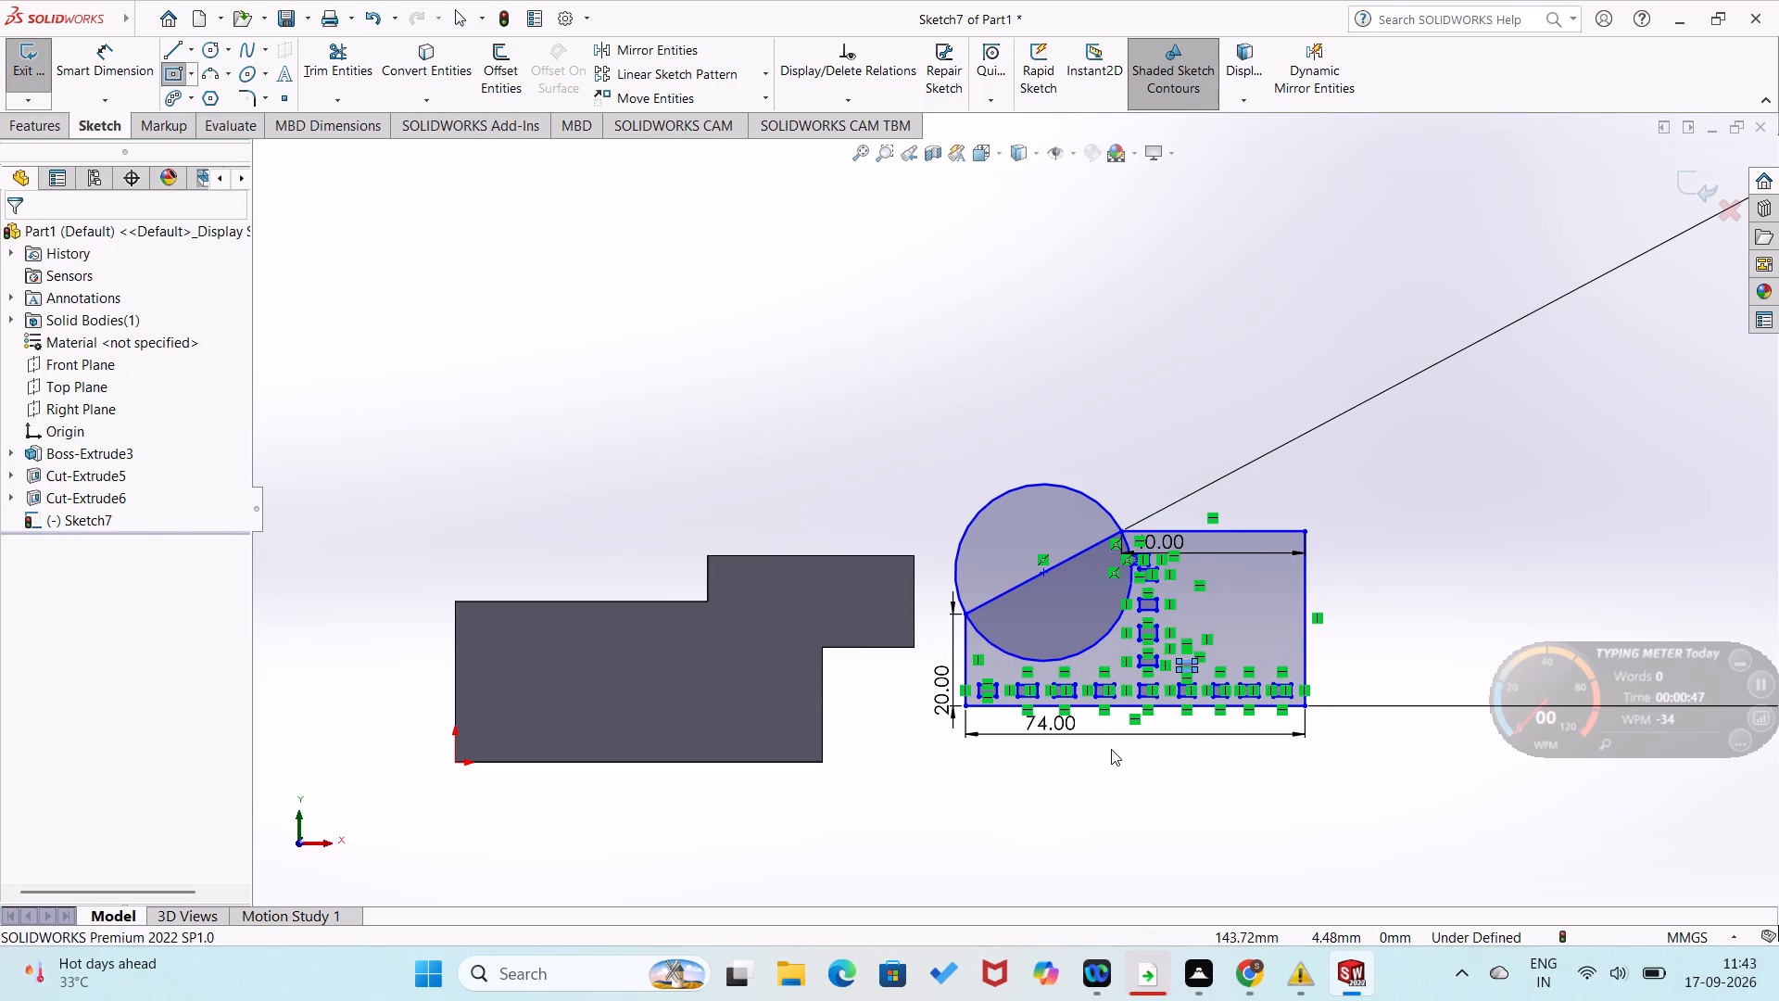
key(ctrl+z)
key(ctrl+z)
key(ctrl+z)
key(ctrl+z)
key(ctrl+z)
key(ctrl+z)
key(ctrl+z)
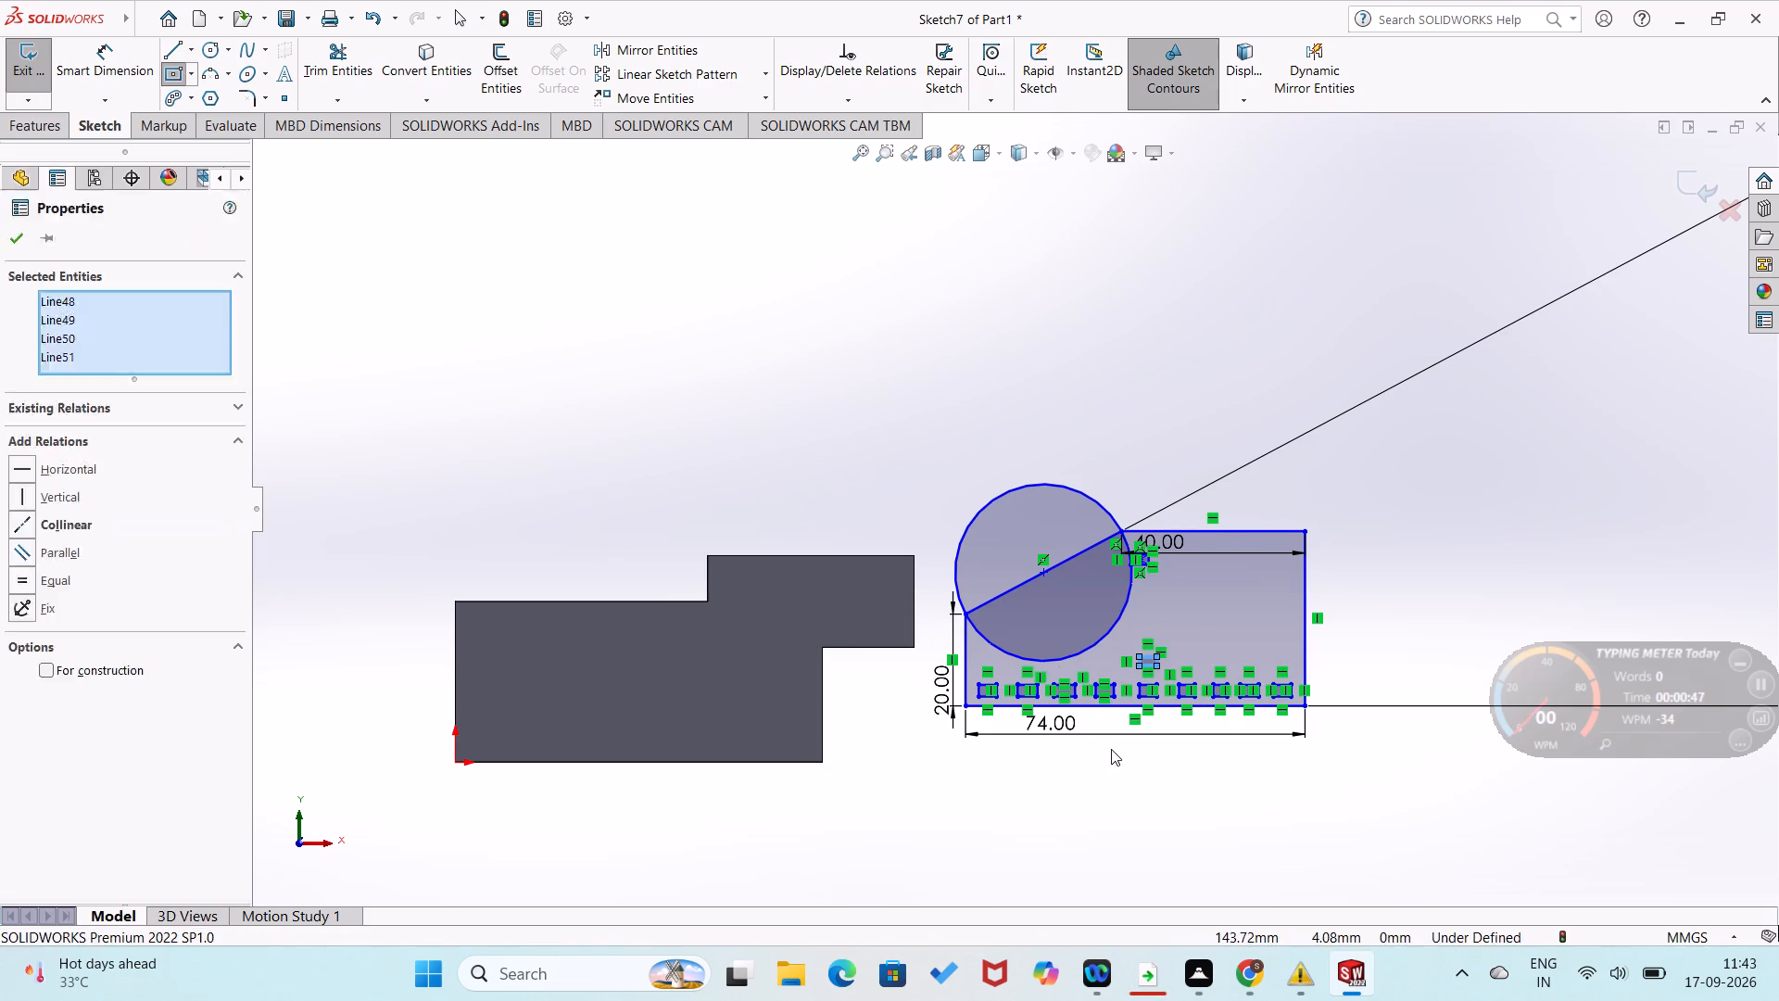
key(ctrl+z)
Undo the remaining sketch geometry, including the bottom row, circle and dimensioned profile, until the sketch is empty.
key(ctrl+z)
key(ctrl+z)
key(ctrl+z)
key(ctrl+z)
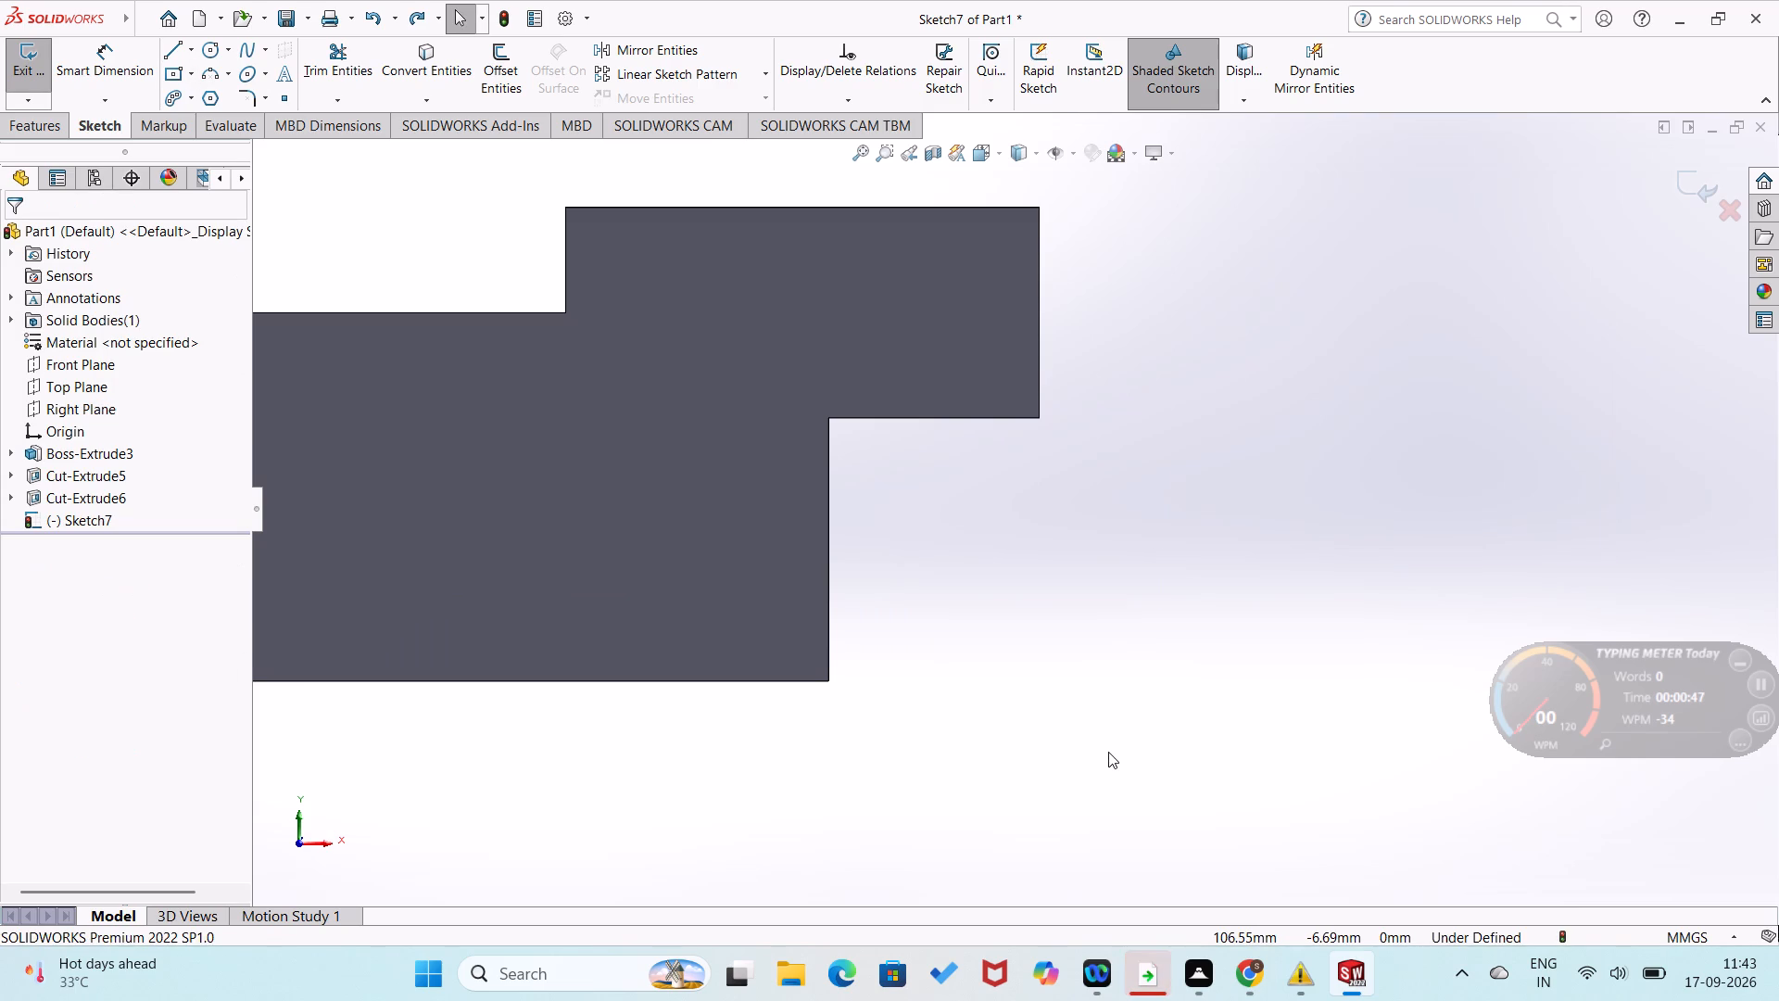
Show the whole slotted stepped part in the isometric view.
scroll(1108, 752, up, 2)
scroll(1108, 752, down, 2)
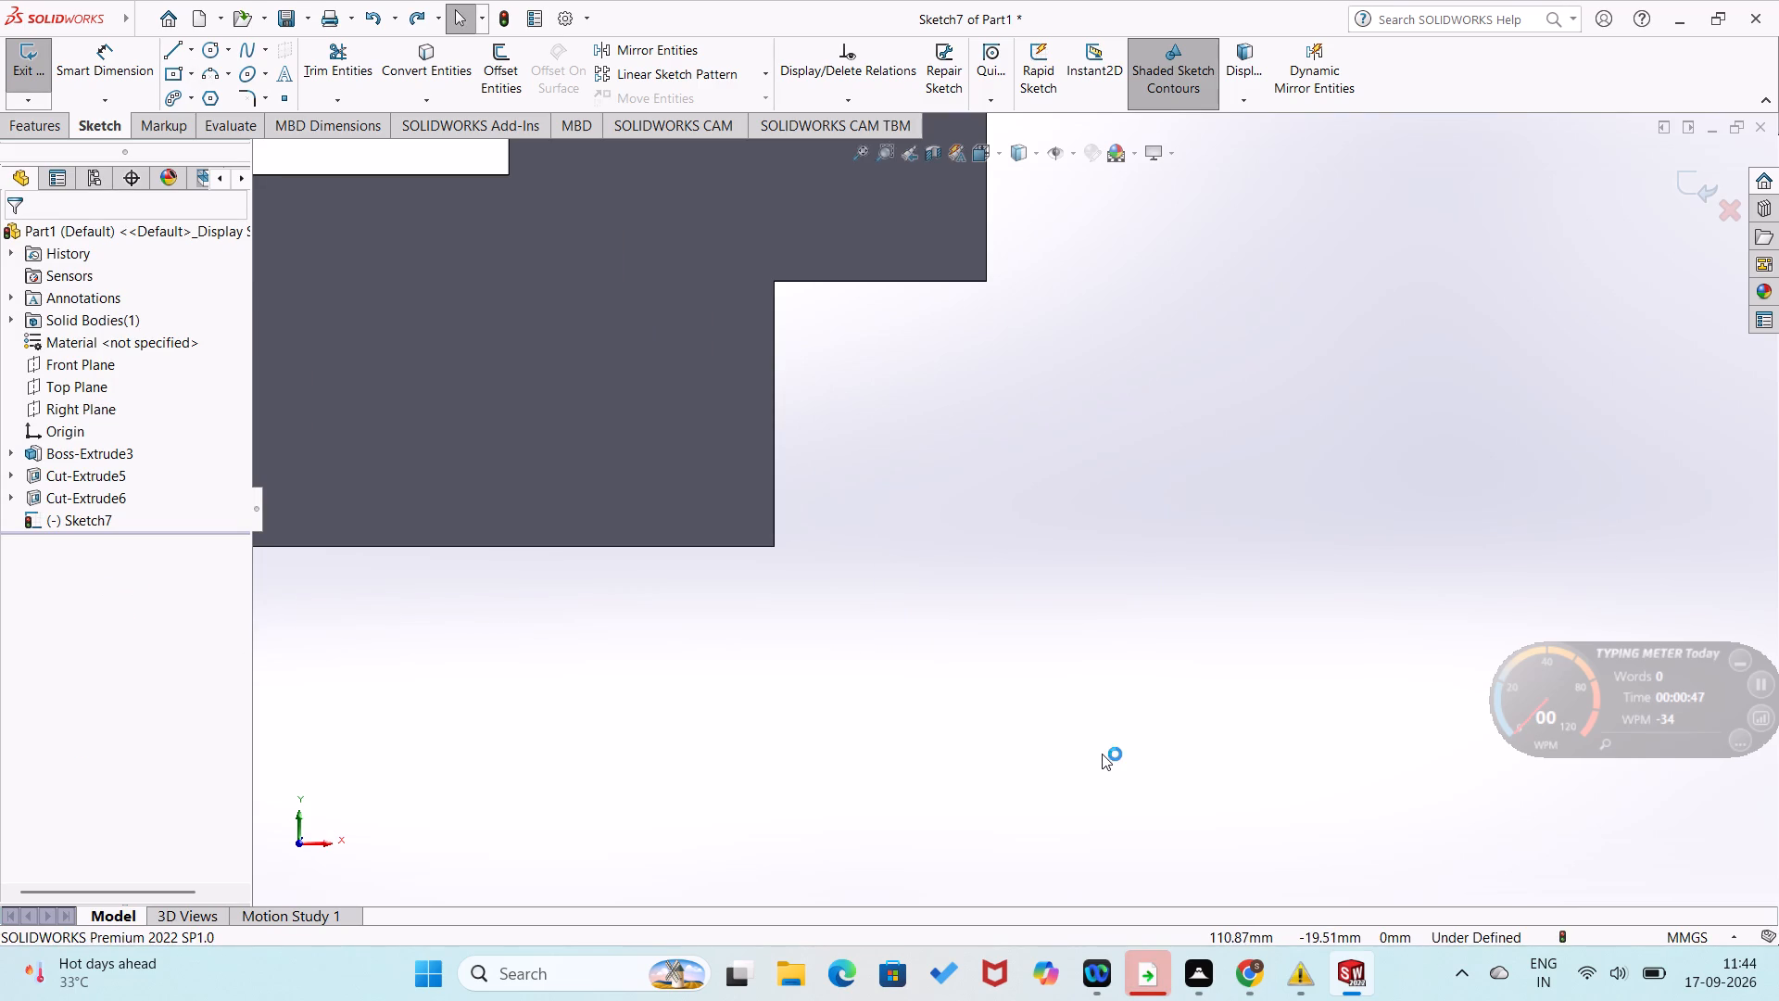
middle_drag(938, 531, 1000, 602)
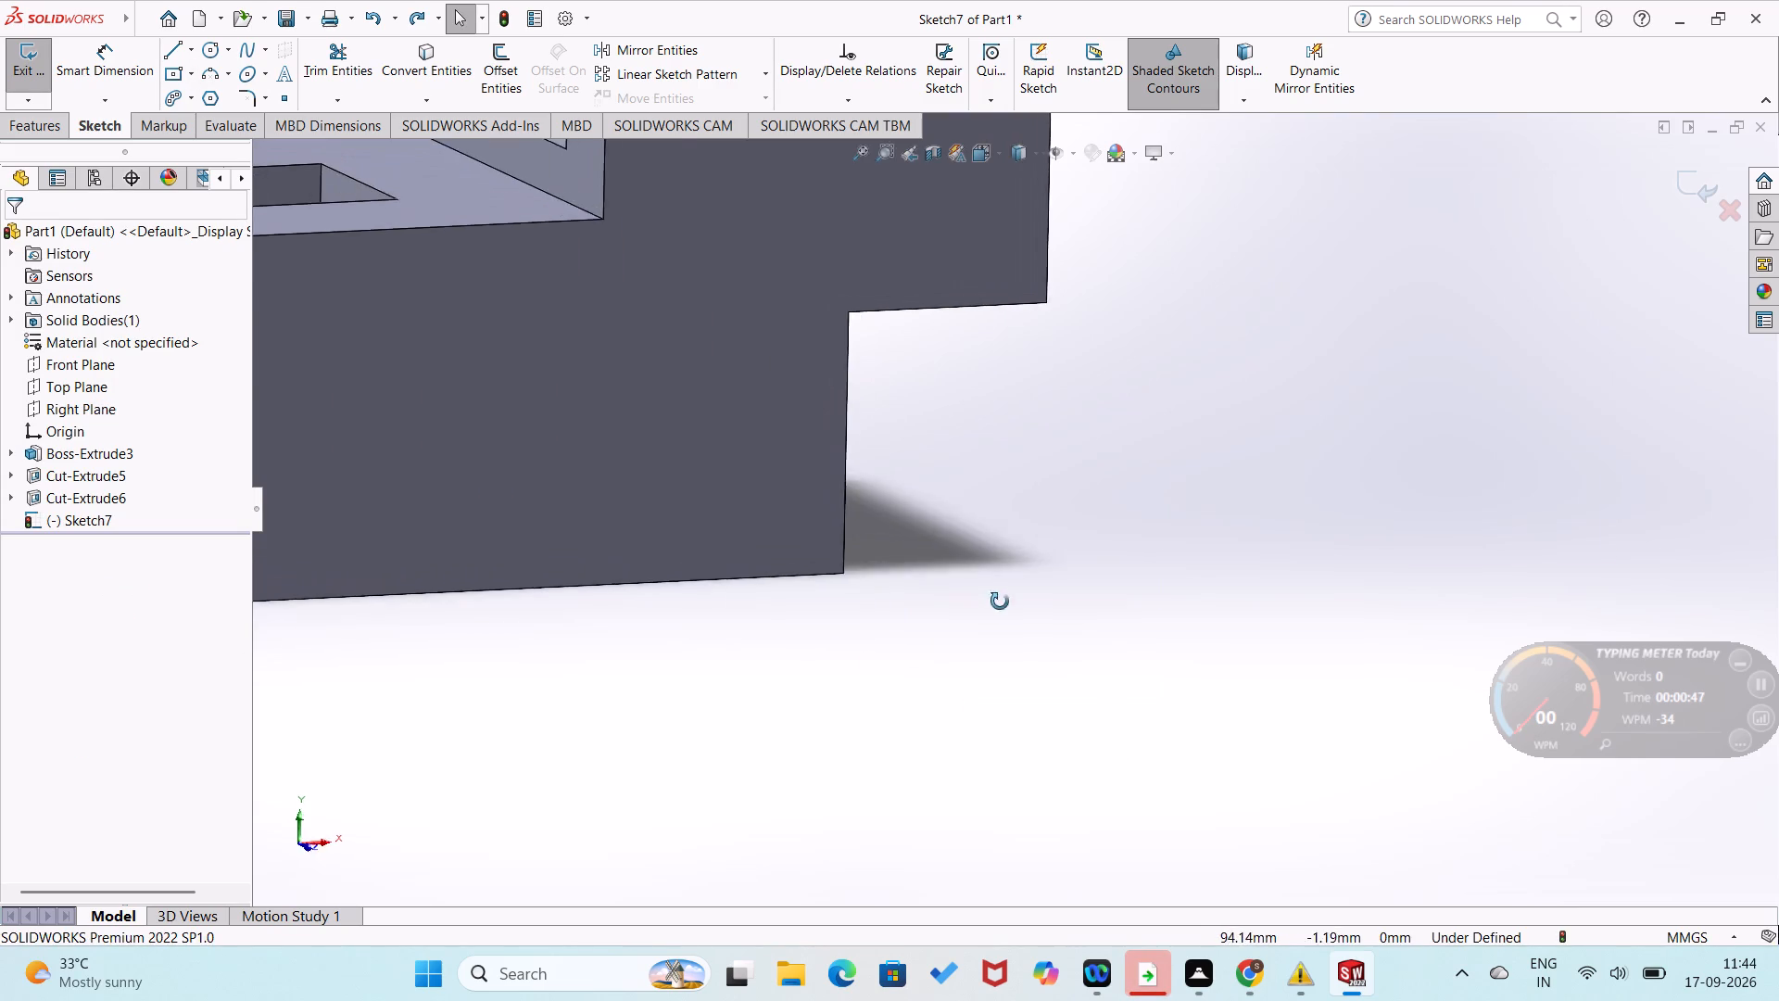
middle_drag(1000, 602, 1016, 661)
scroll(1016, 661, up, 3)
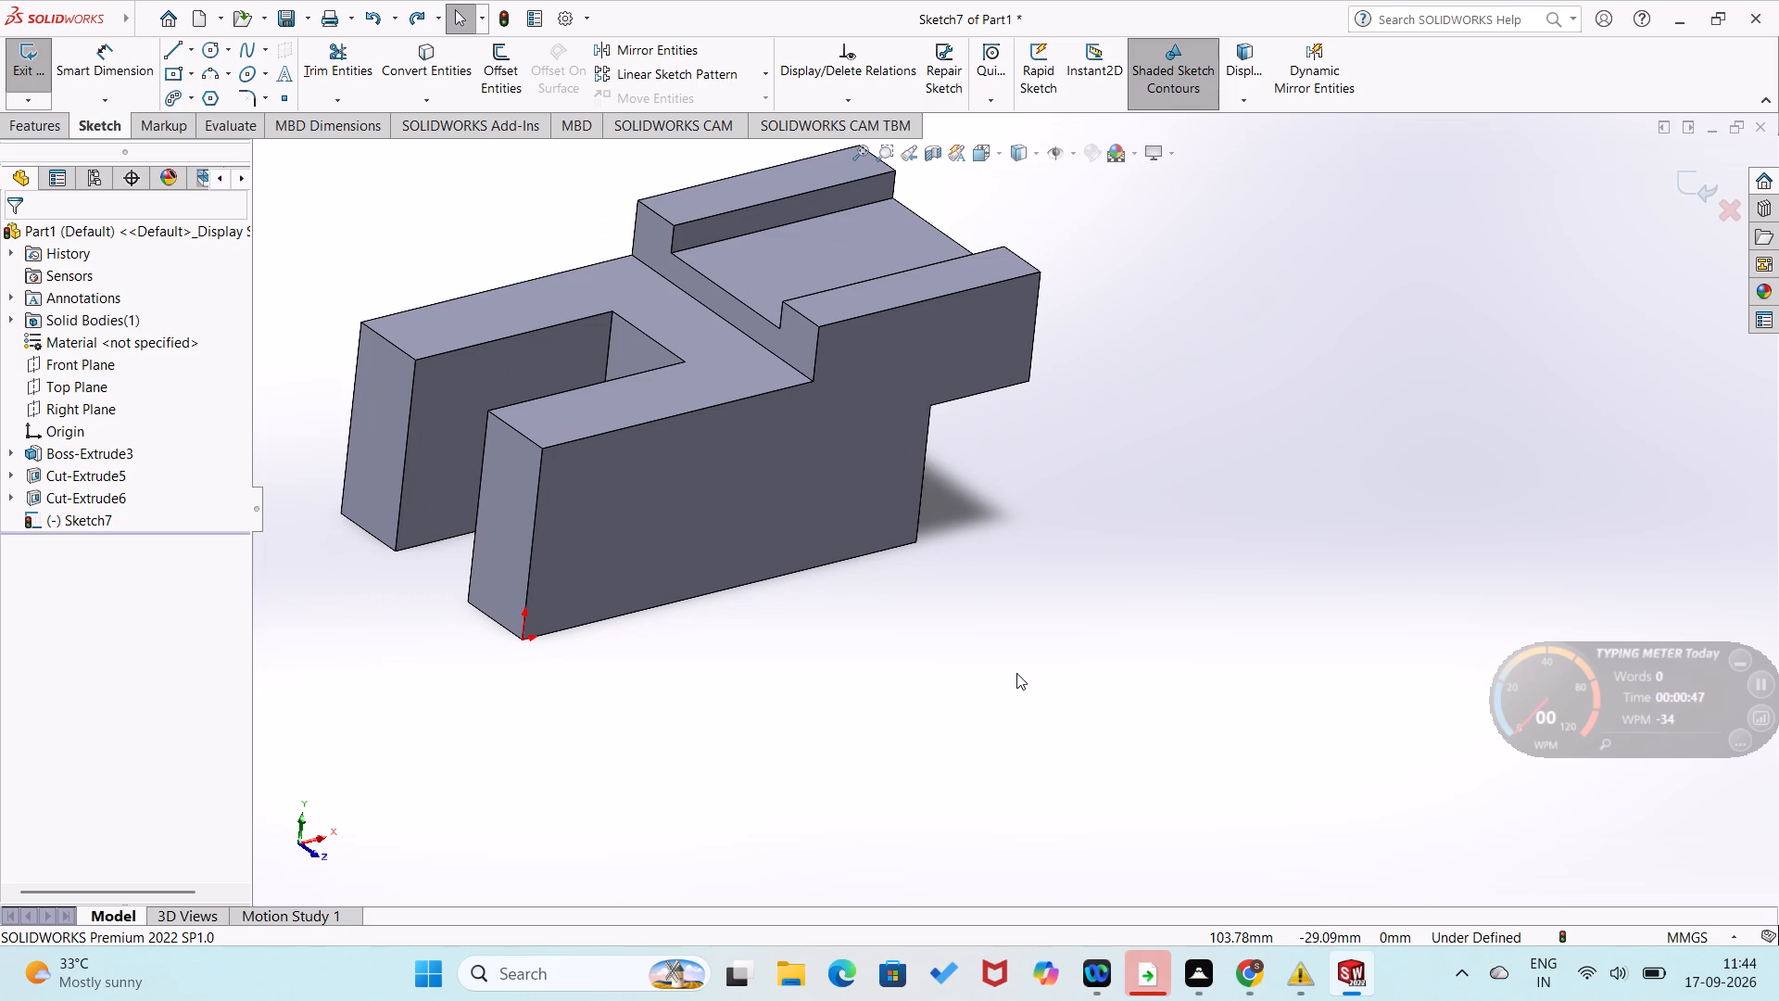
key(ctrl+7)
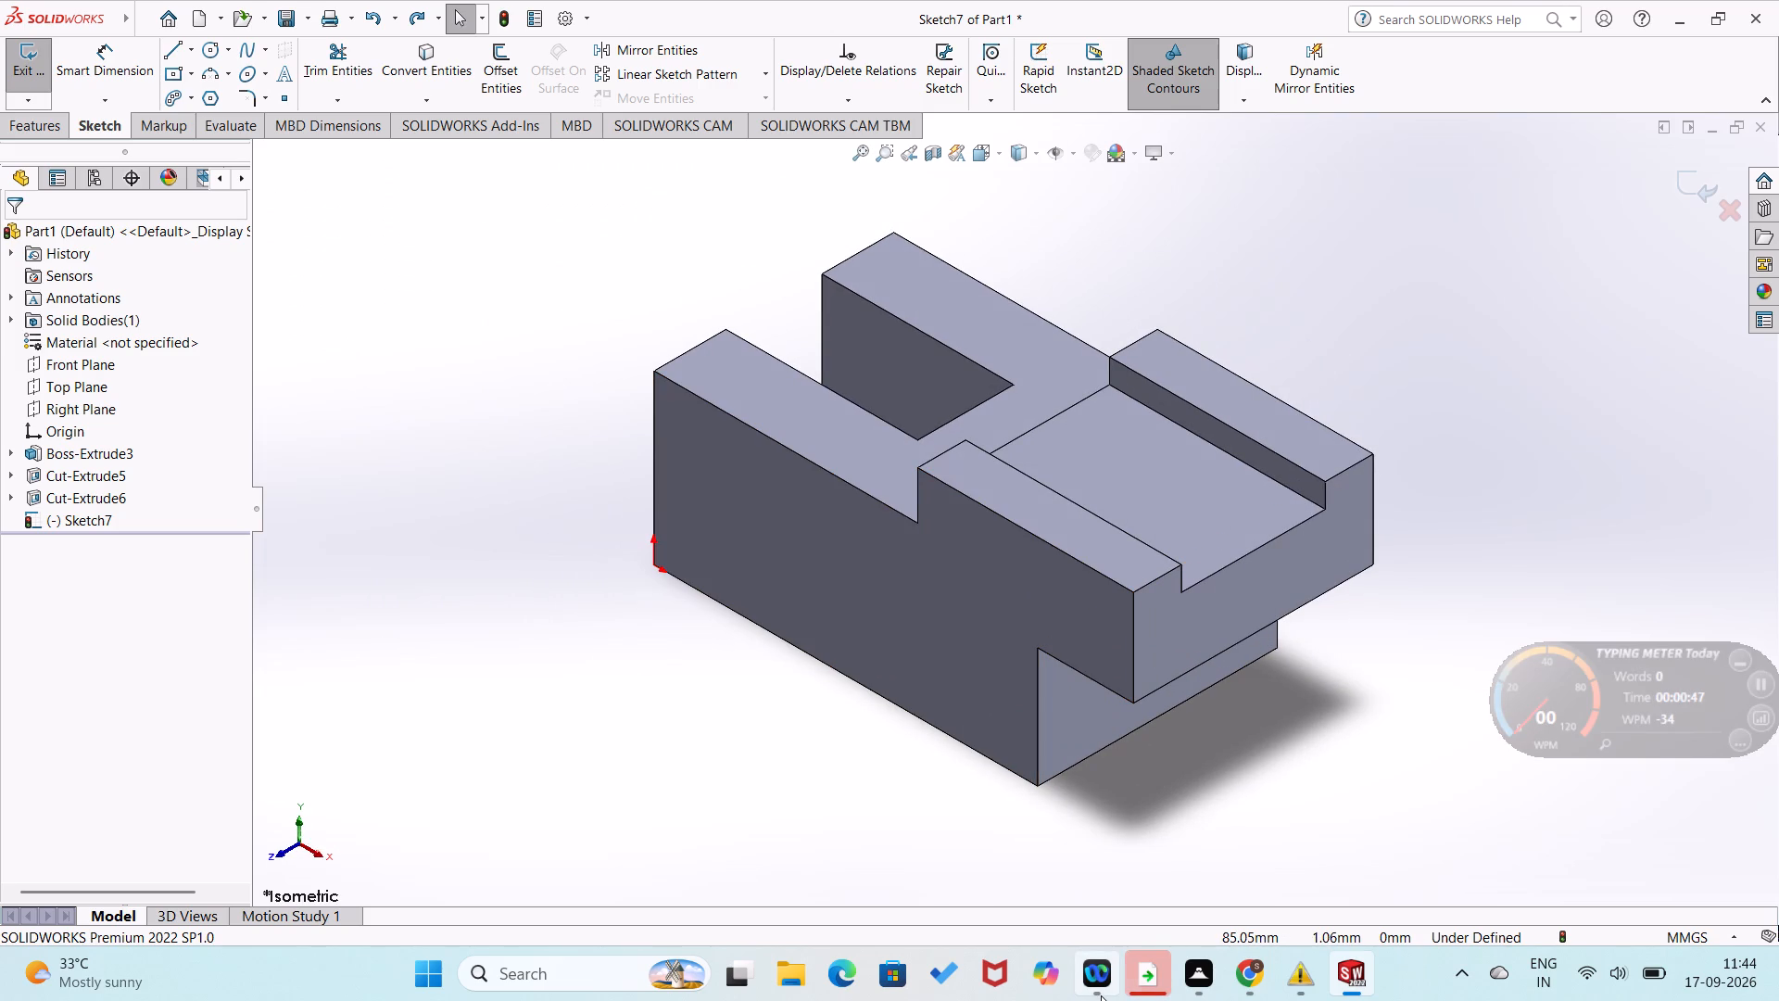
Save the part in the Documents folder as thur 111, without rebuilding the document.
key(ctrl+s)
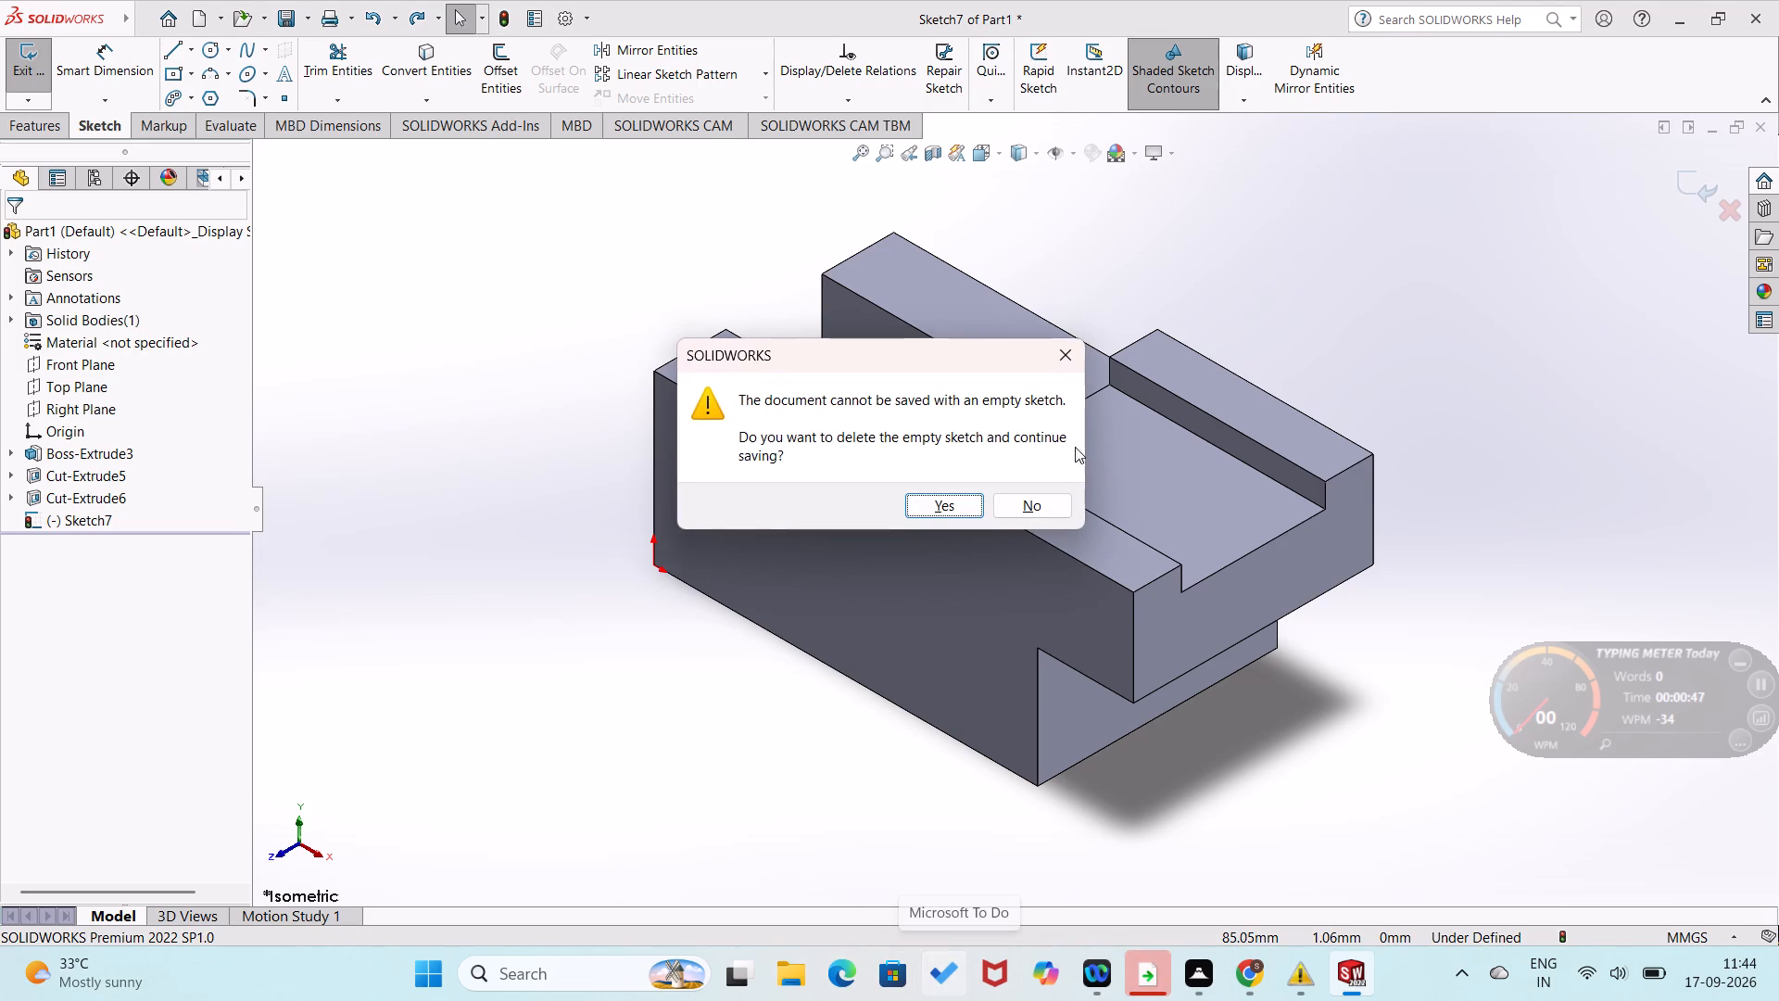
click(1055, 362)
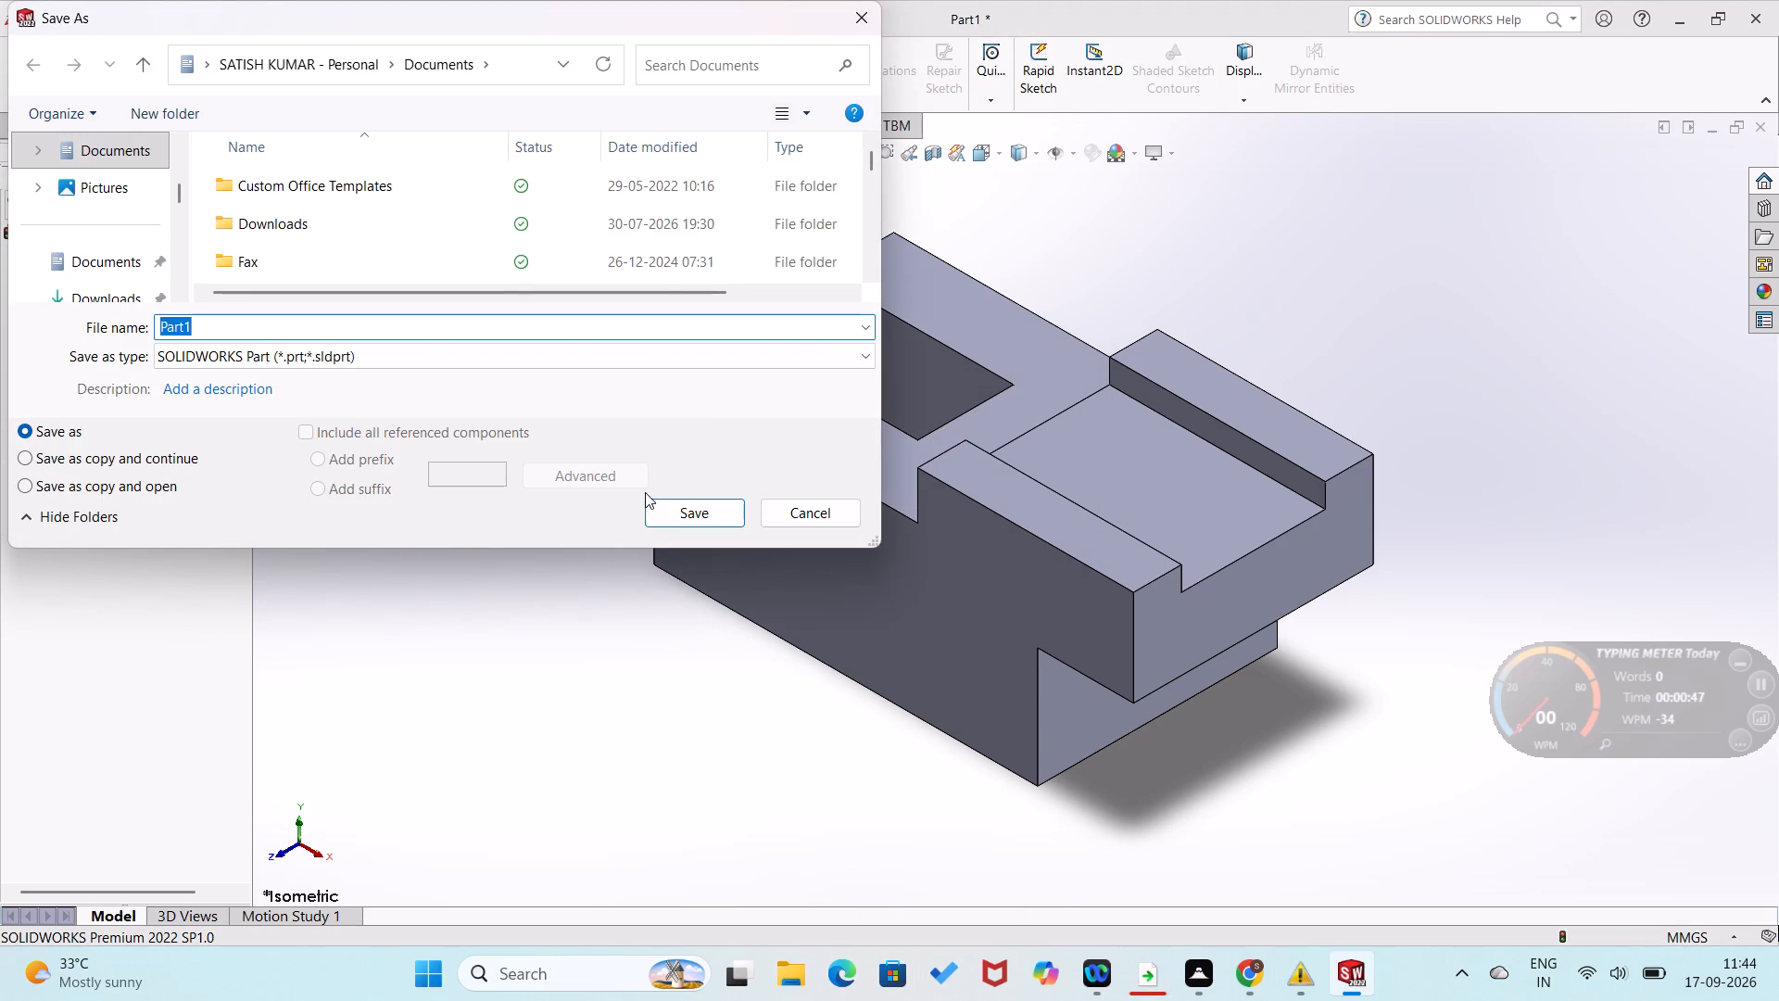
text(tuse)
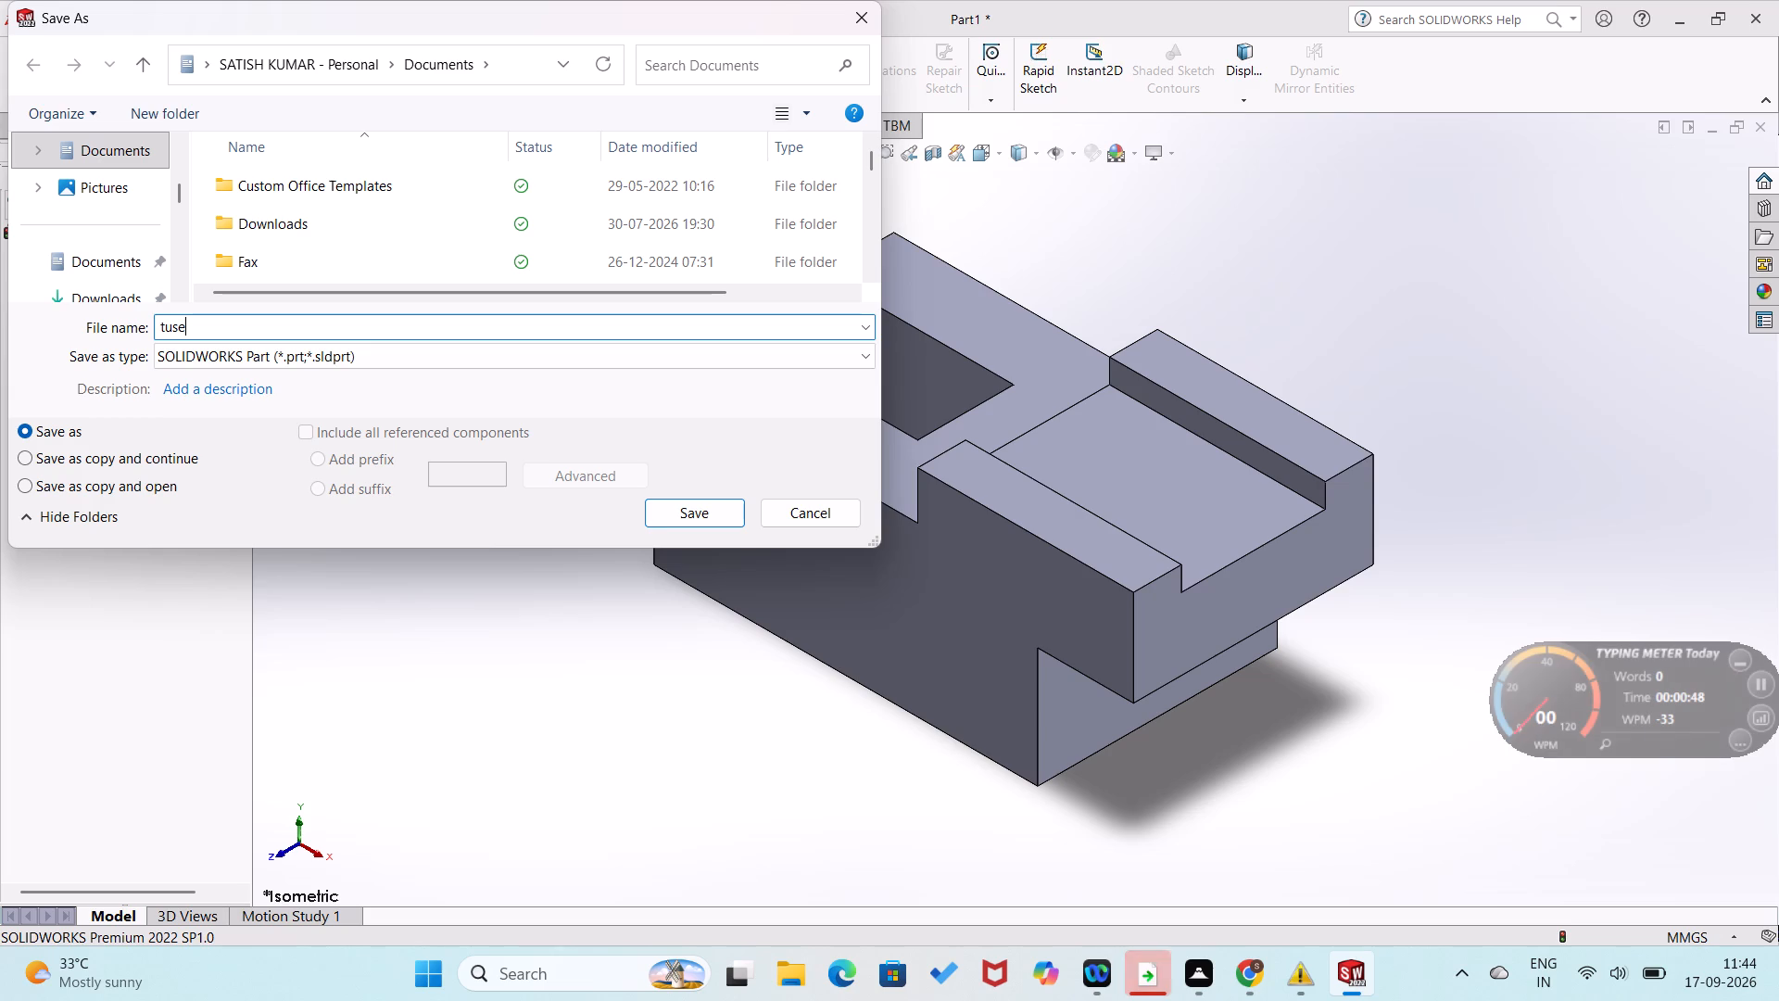
key(BackSpace)
key(BackSpace)
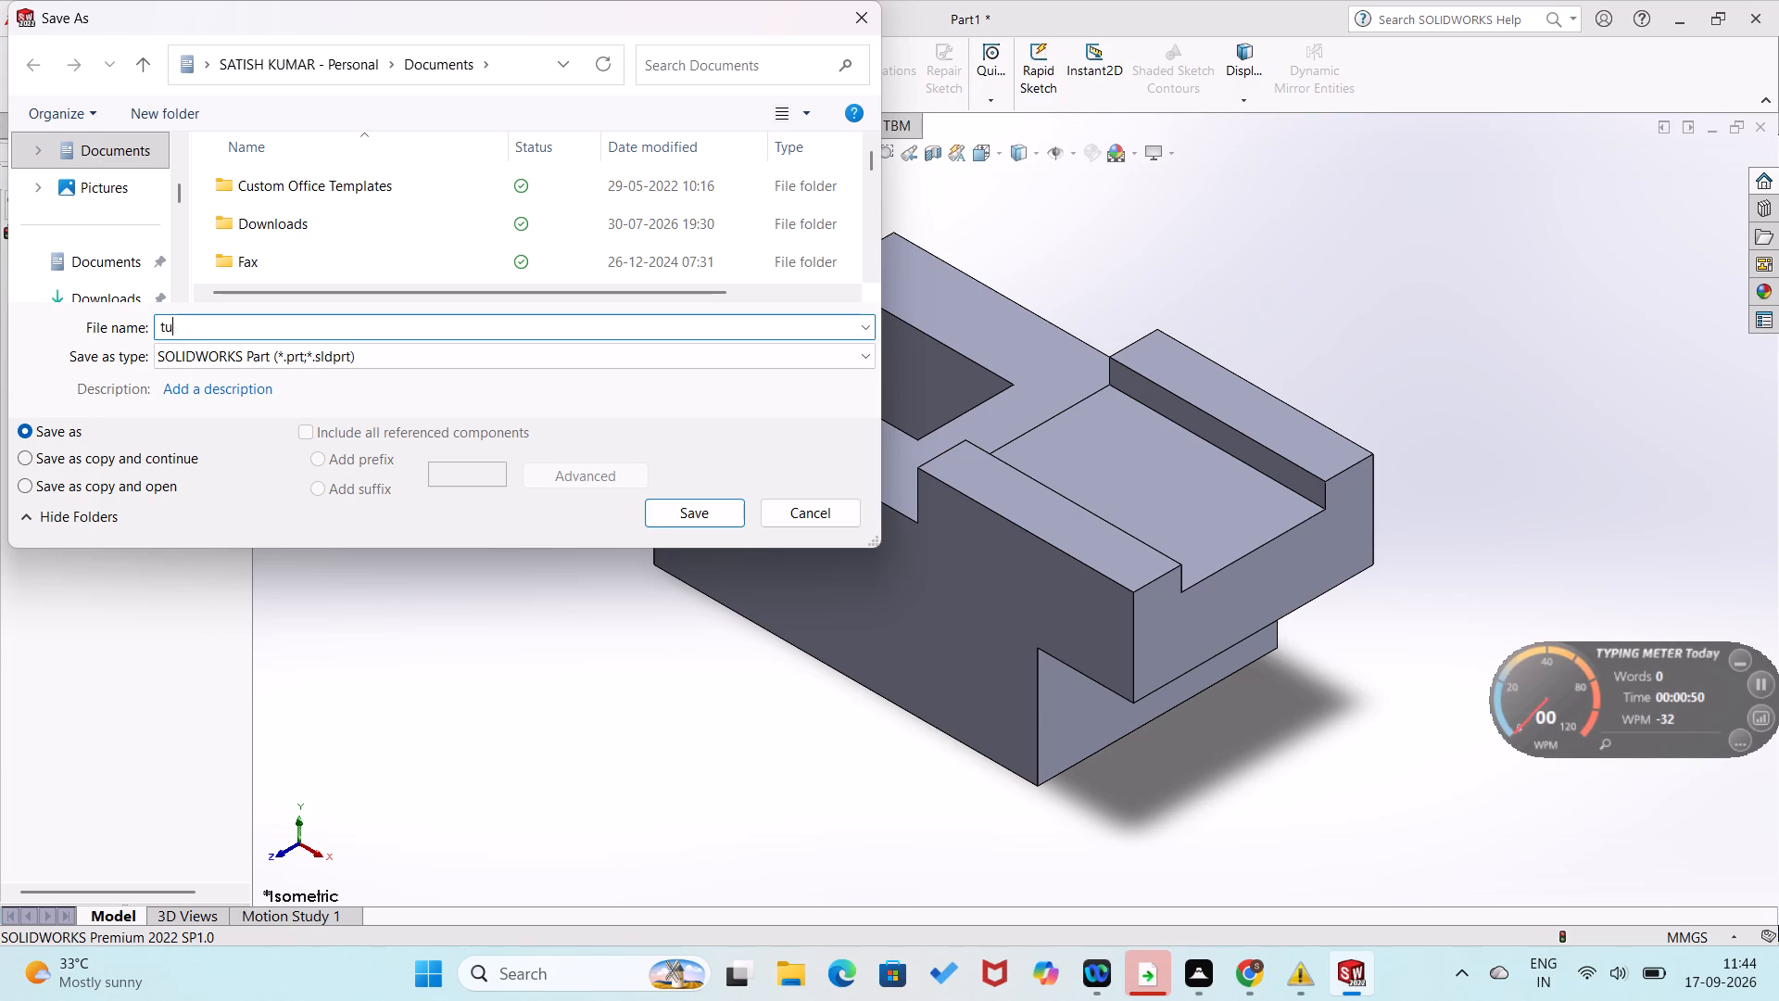
text(es)
key(BackSpace)
key(BackSpace)
key(BackSpace)
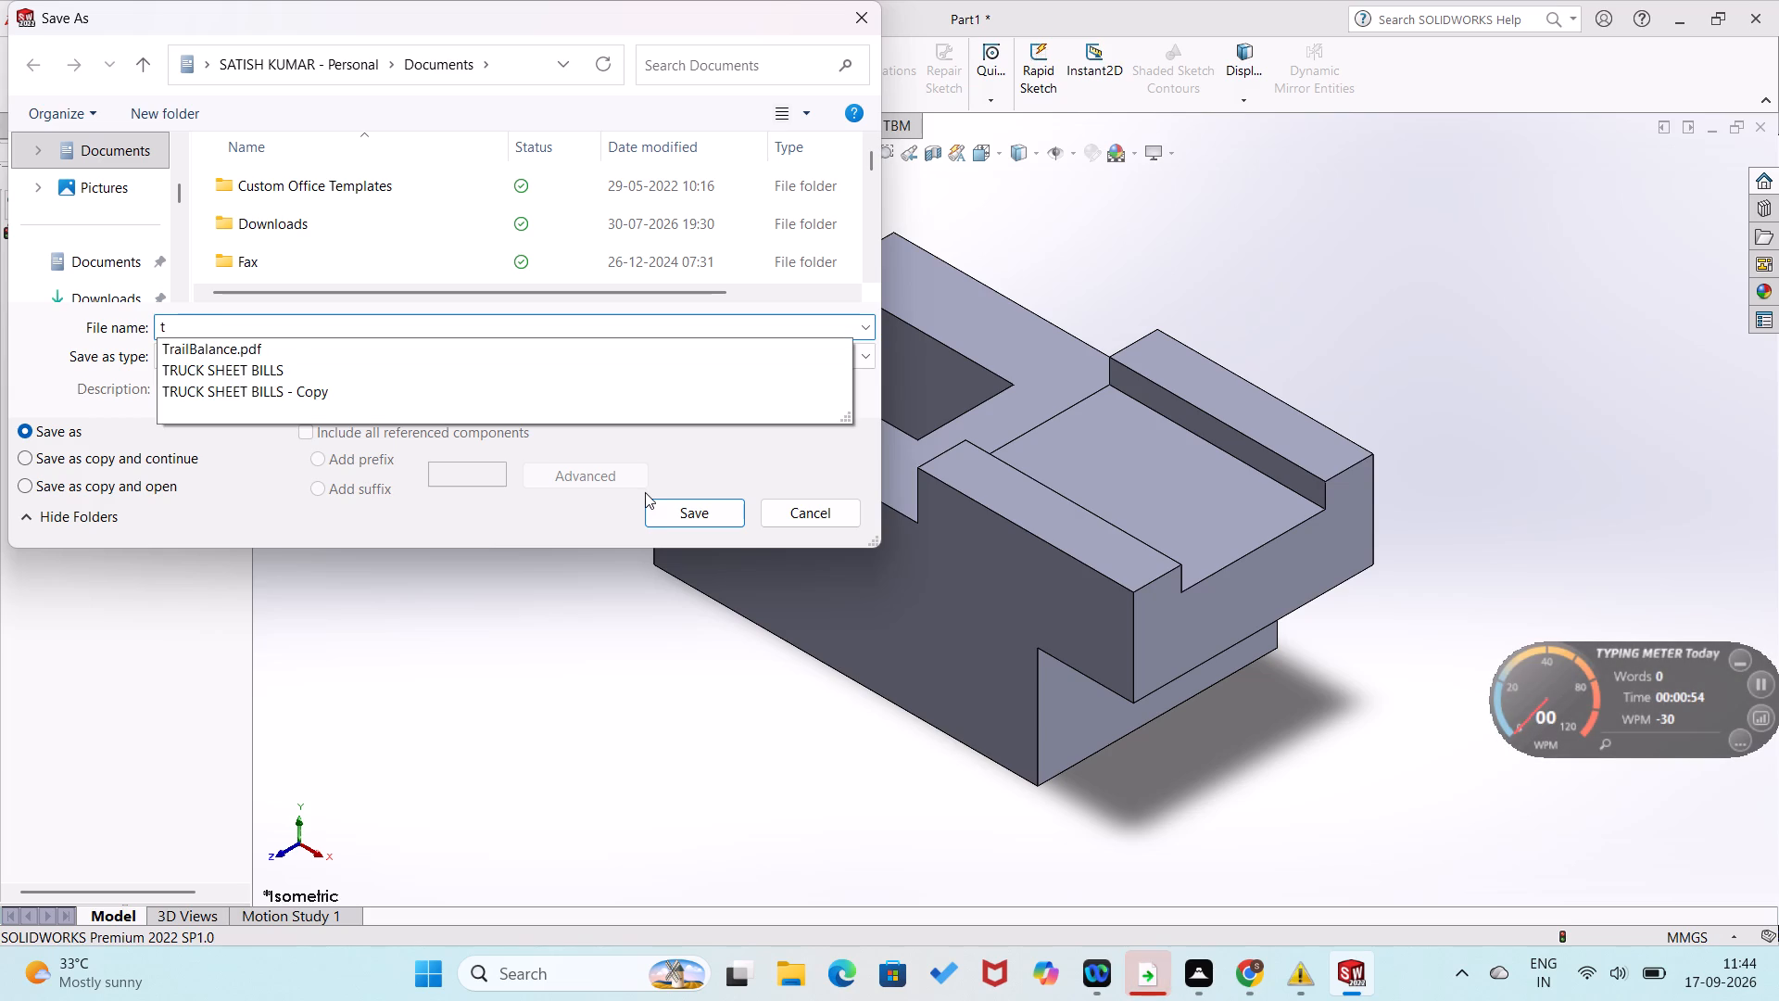
text(hur)
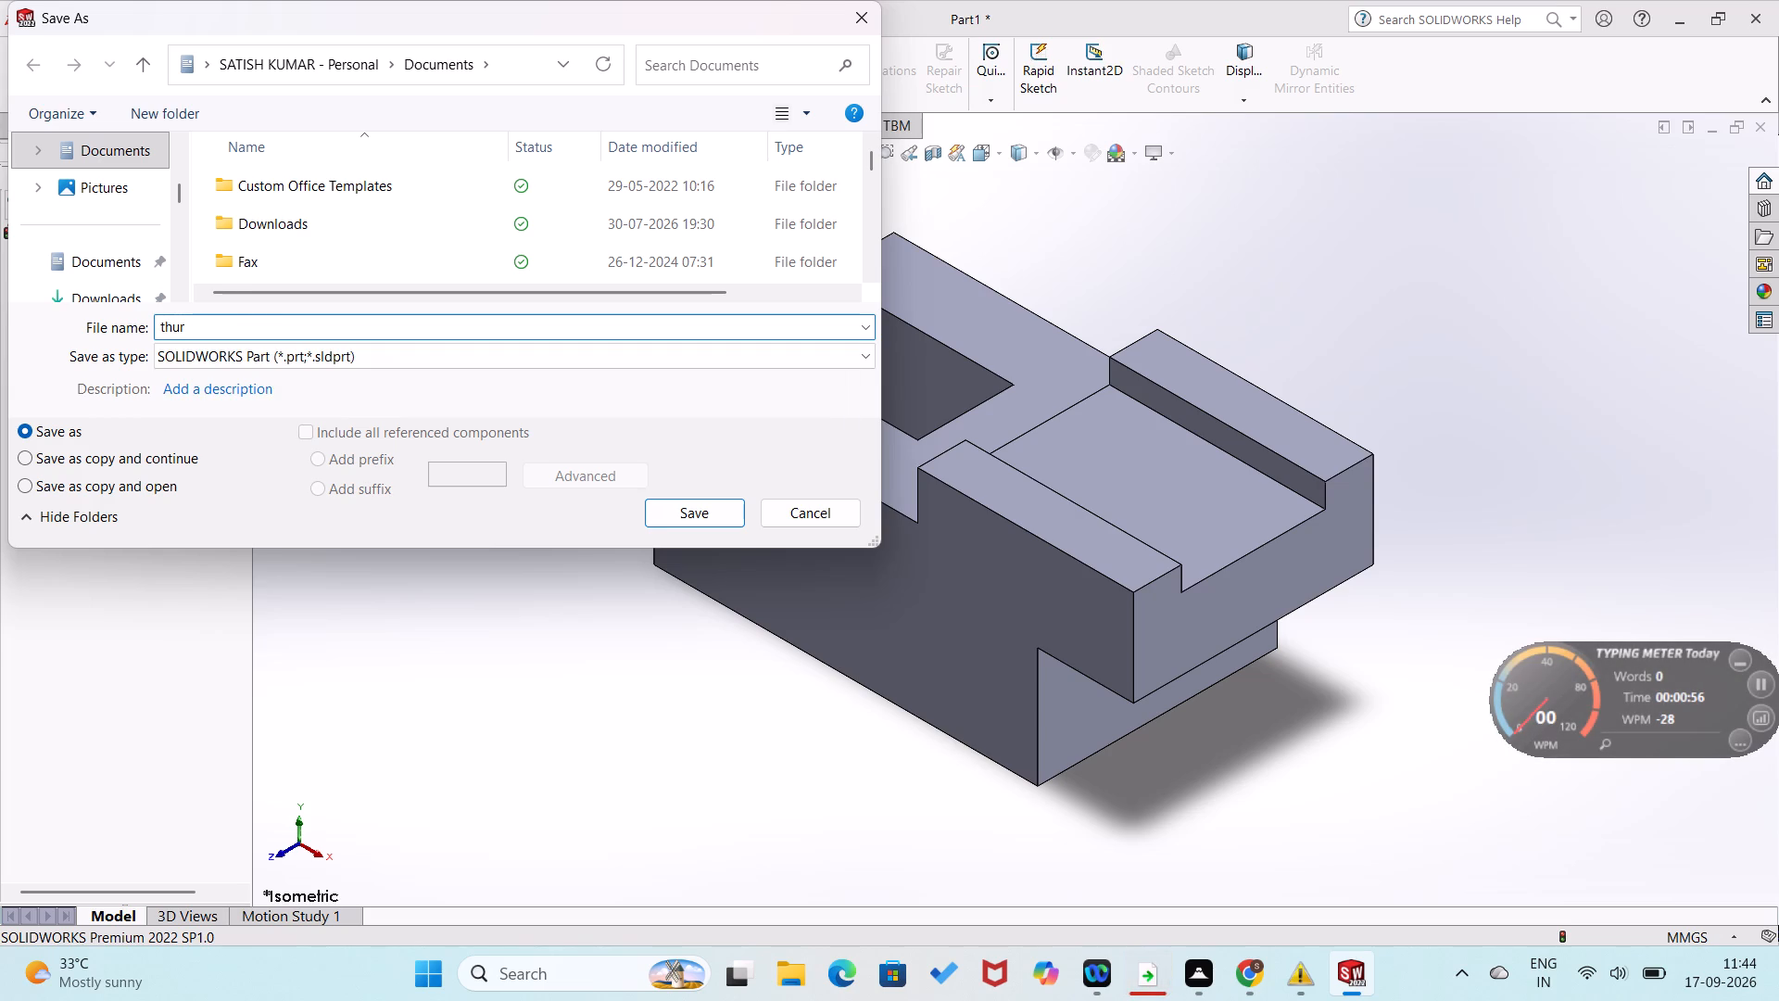
key(space)
text(111)
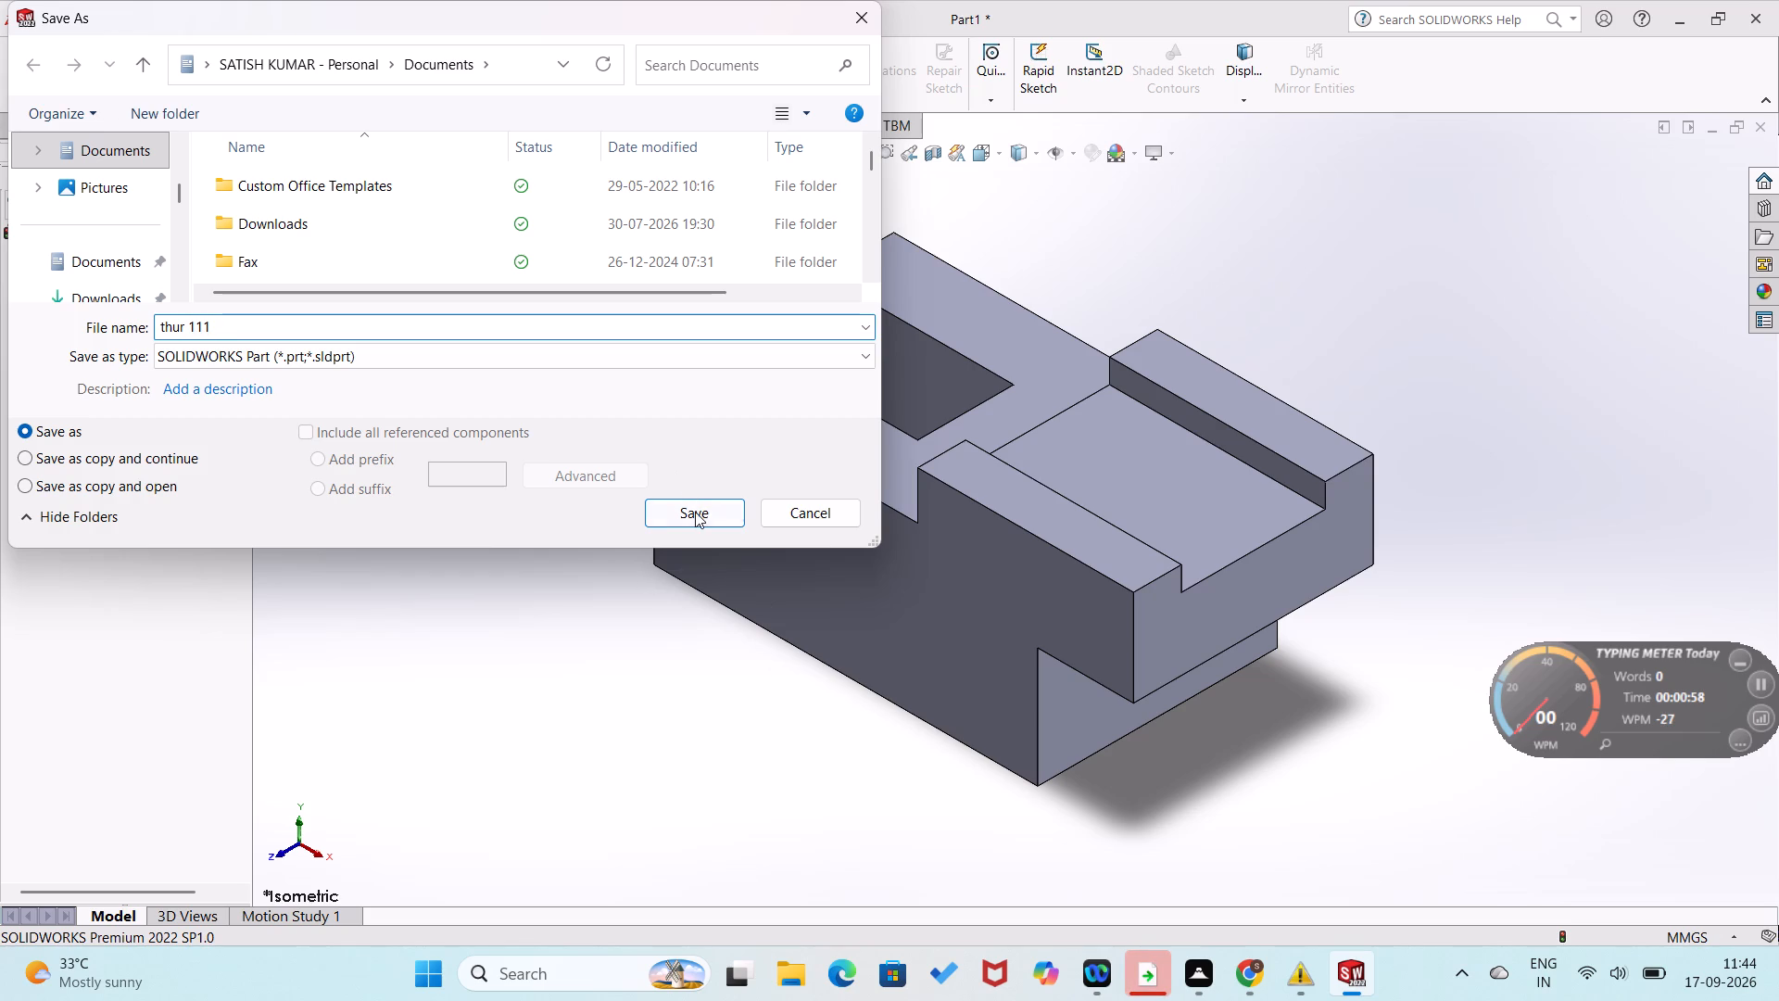
click(695, 518)
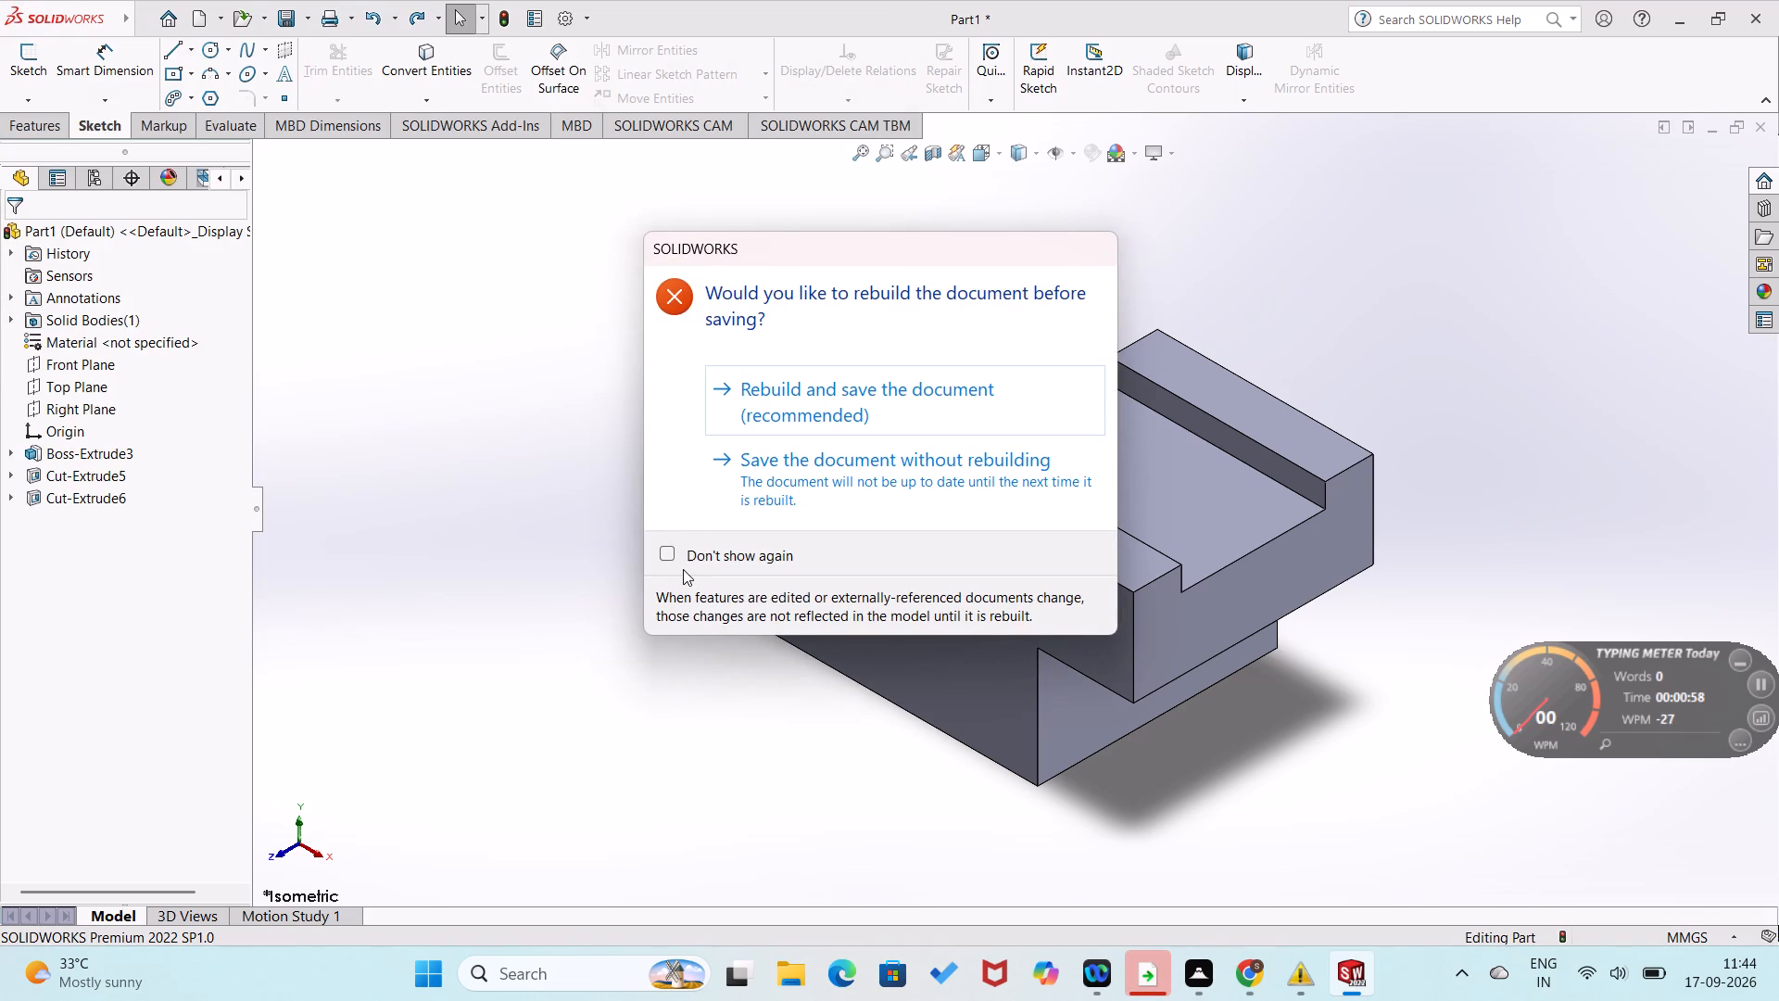
click(770, 472)
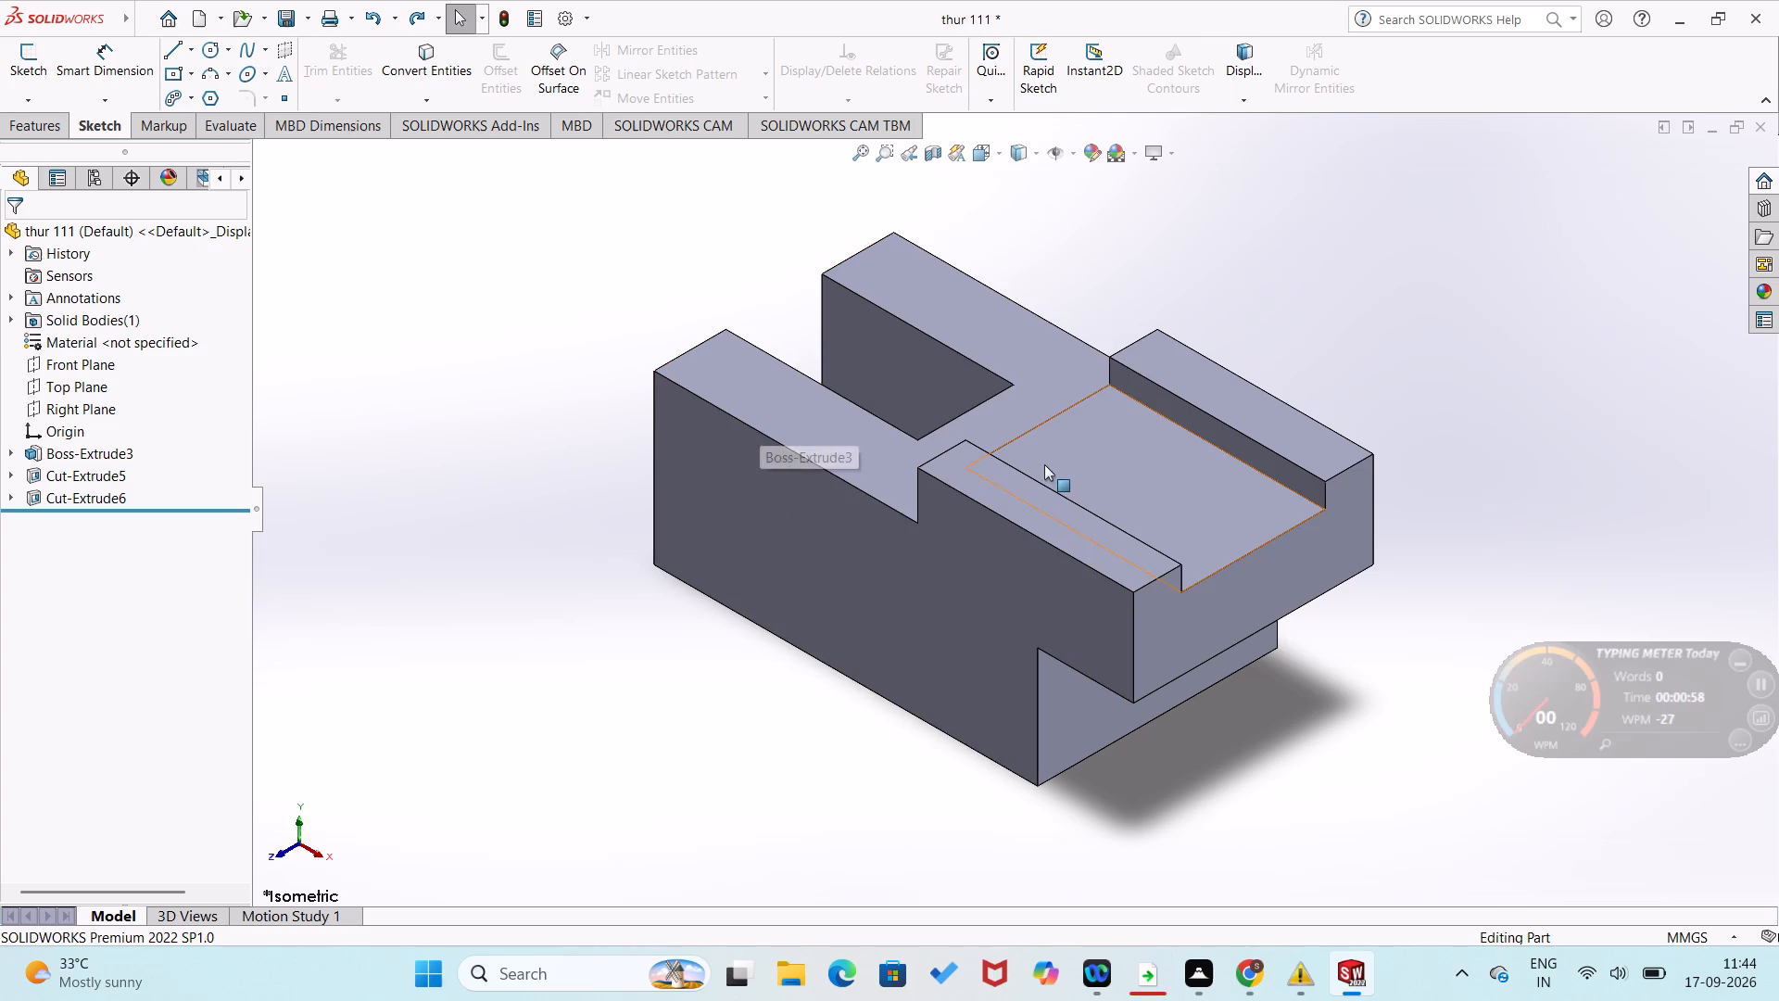
Minimize the part window and dismiss the incomplete-install error message on the desktop.
click(1679, 29)
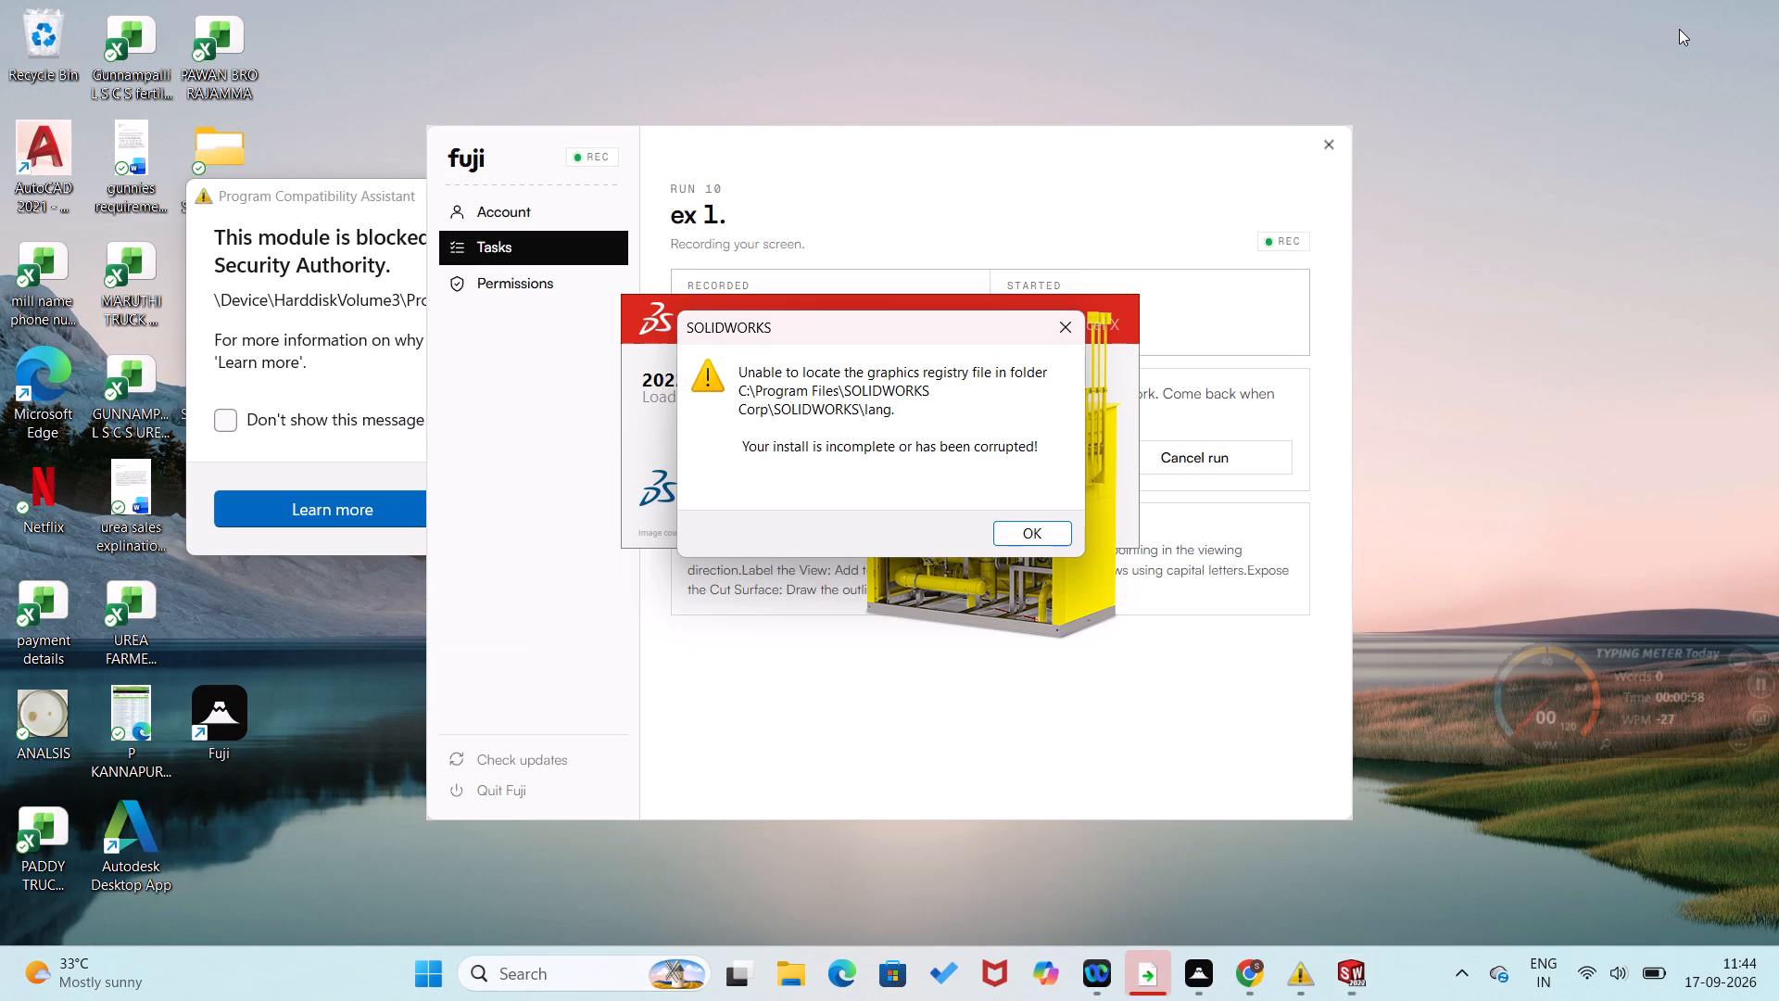
click(1065, 323)
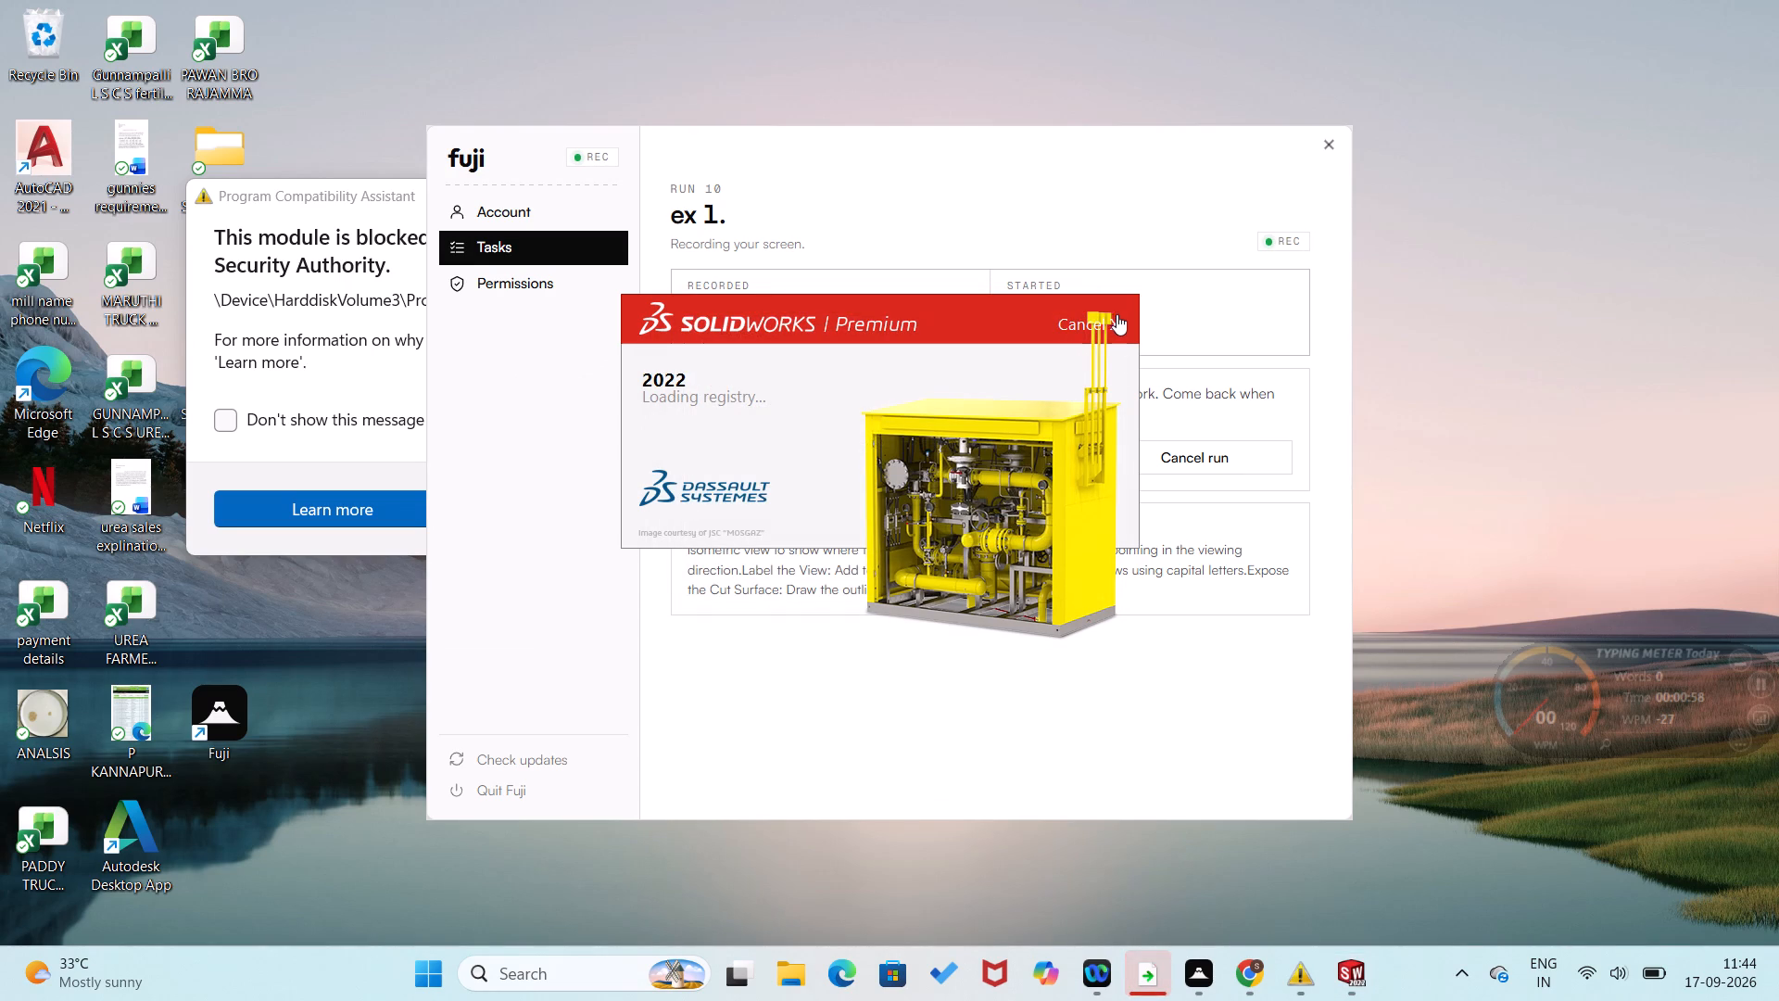